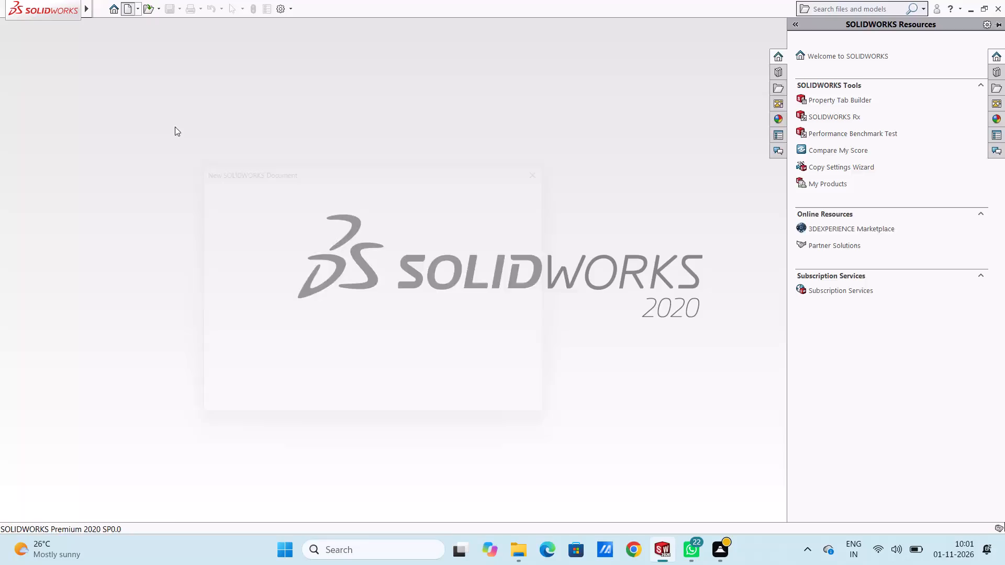
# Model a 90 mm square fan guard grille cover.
# Create a new part document.
pyautogui.click(429, 409)
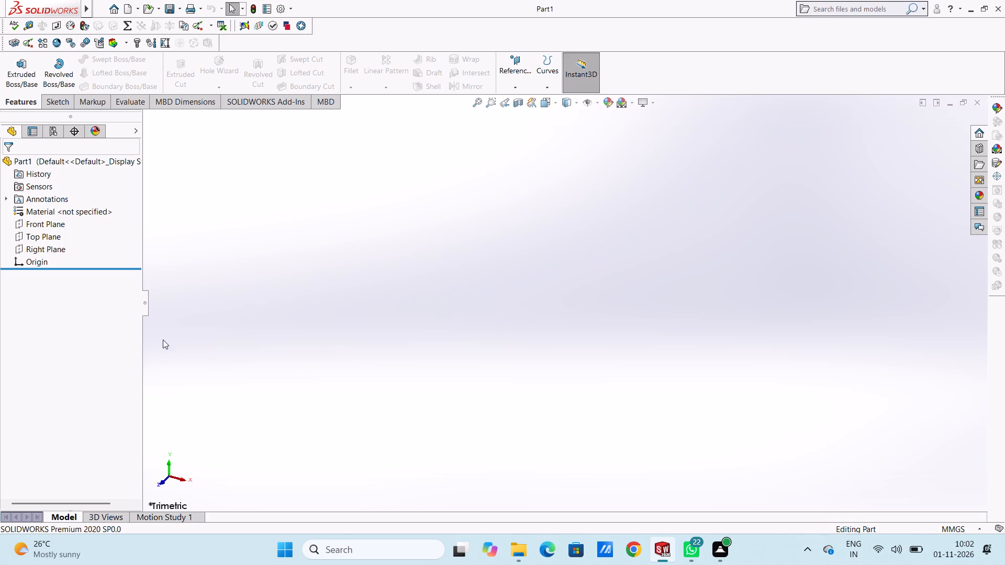
# Sketch a 90 mm by 90 mm center rectangle on the Top Plane, centred on the origin.
pyautogui.click(51, 234)
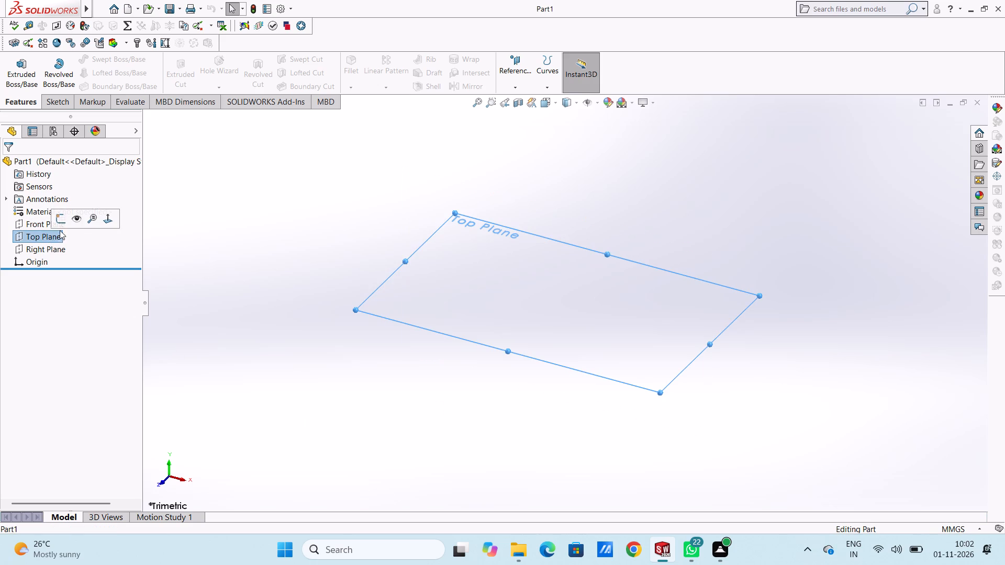
pyautogui.click(58, 217)
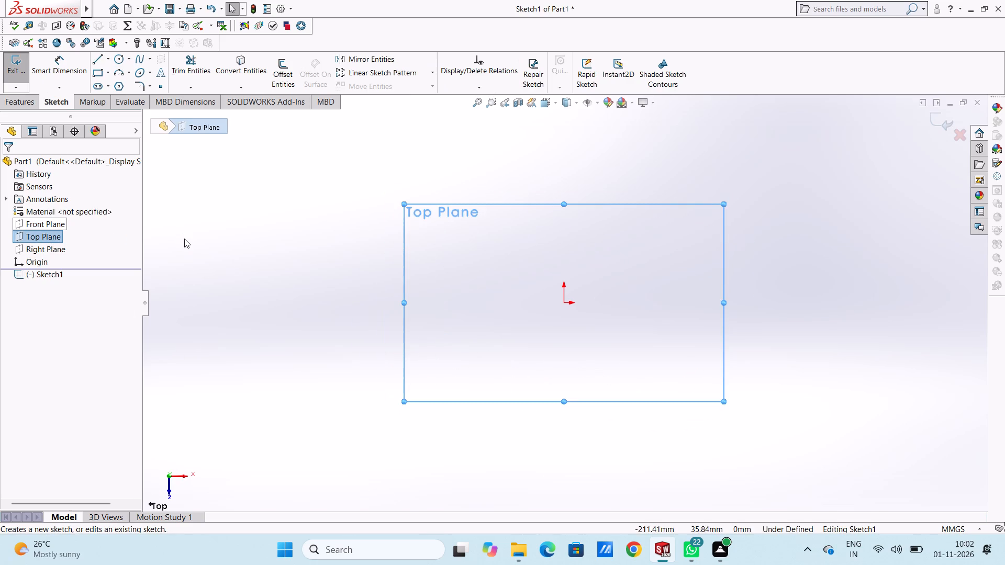
pyautogui.click(184, 239)
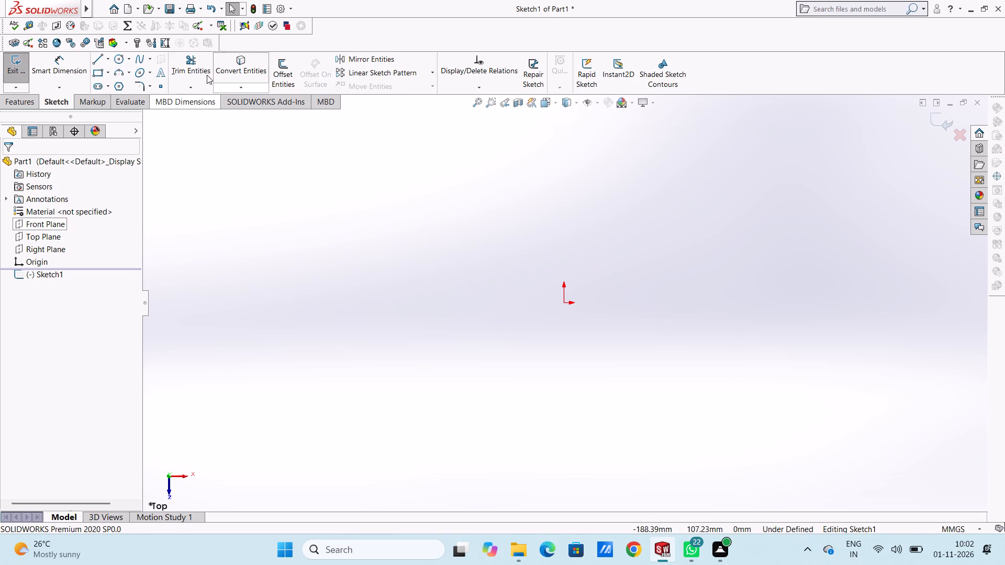
pyautogui.click(108, 75)
pyautogui.click(109, 98)
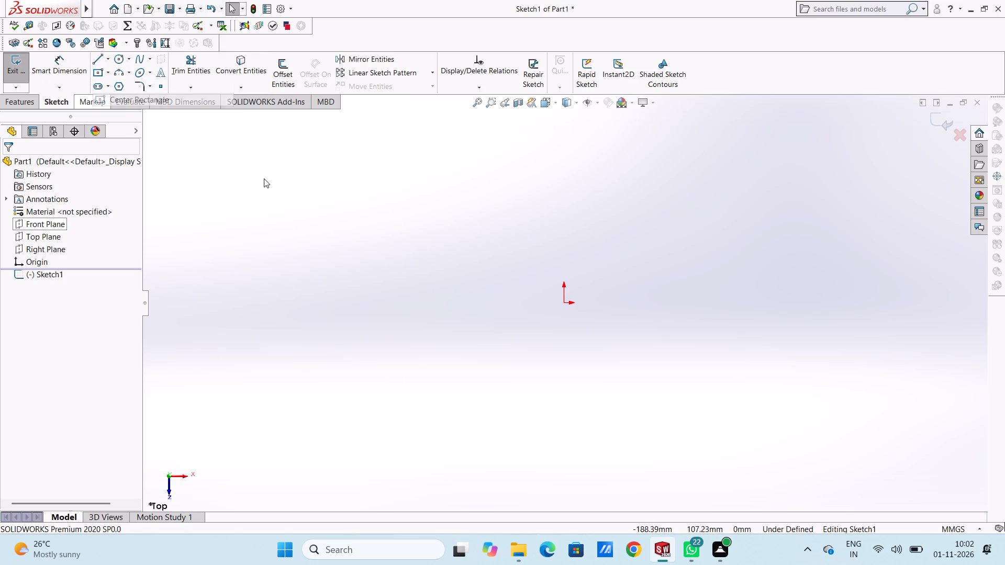
pyautogui.click(565, 302)
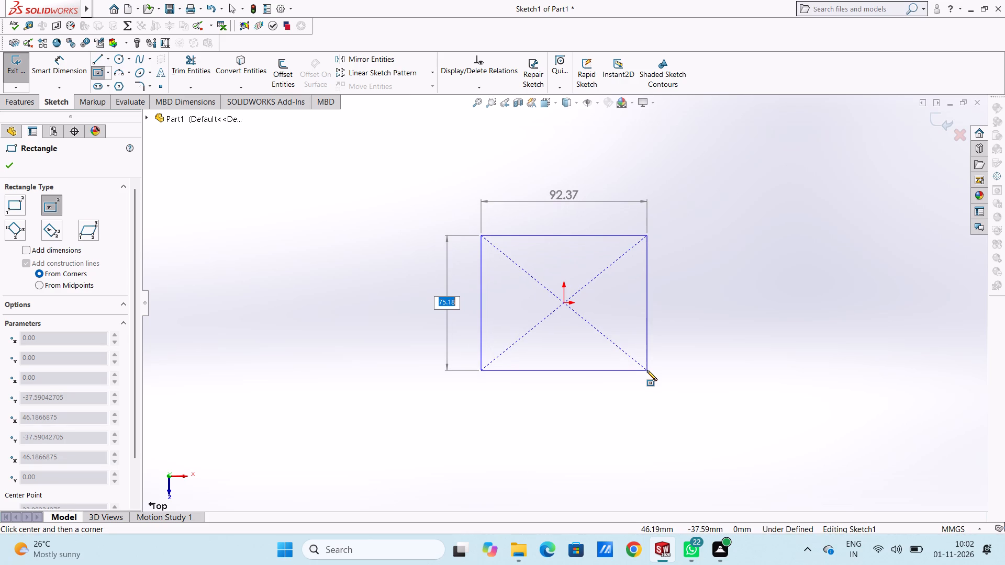
pyautogui.write('90')
pyautogui.press('Return')
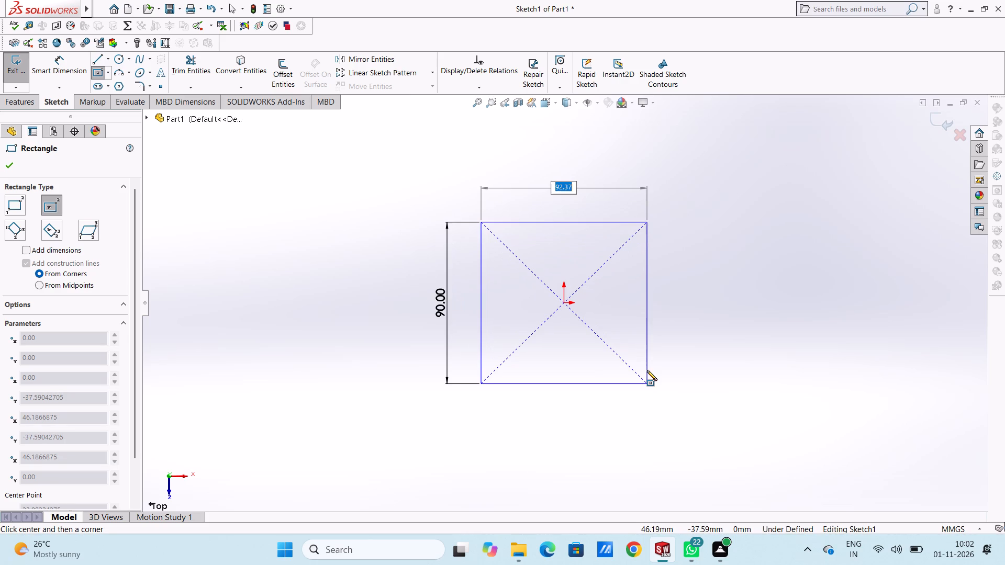
pyautogui.write('90')
pyautogui.press('Return')
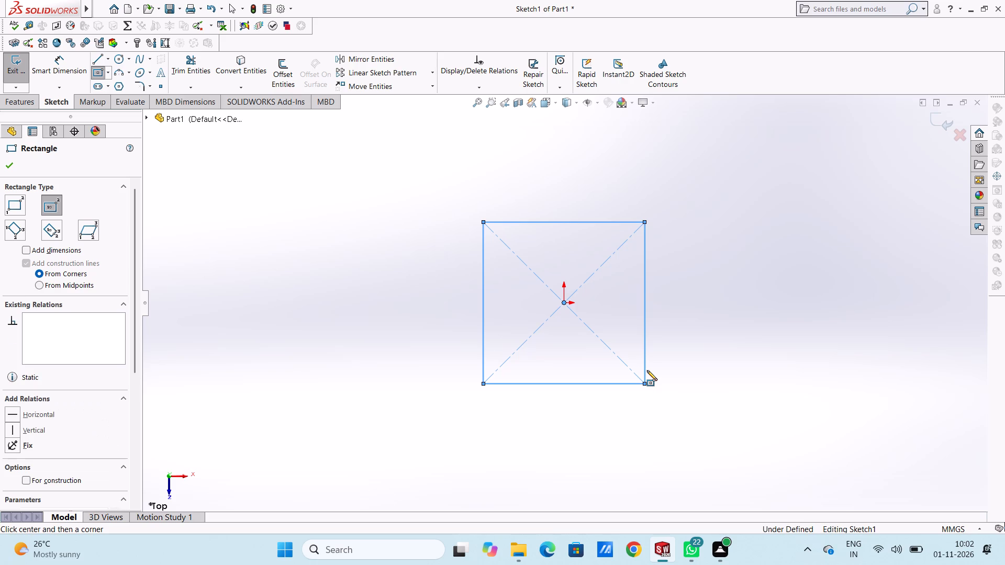
pyautogui.click(8, 167)
pyautogui.click(452, 266)
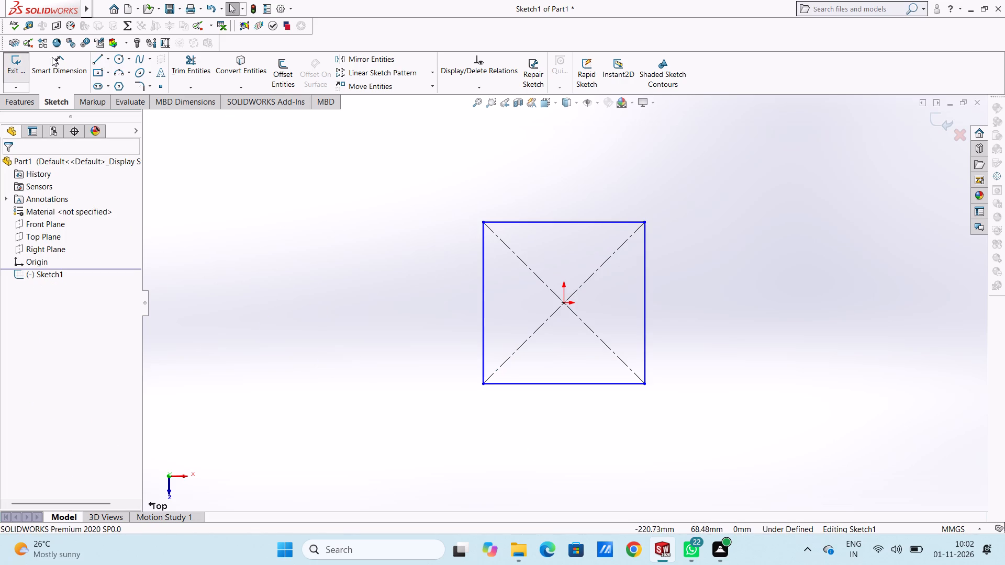
# Dimension the length of the square's left vertical edge, placing the dimension outside the profile.
pyautogui.click(61, 63)
pyautogui.click(481, 264)
pyautogui.click(312, 265)
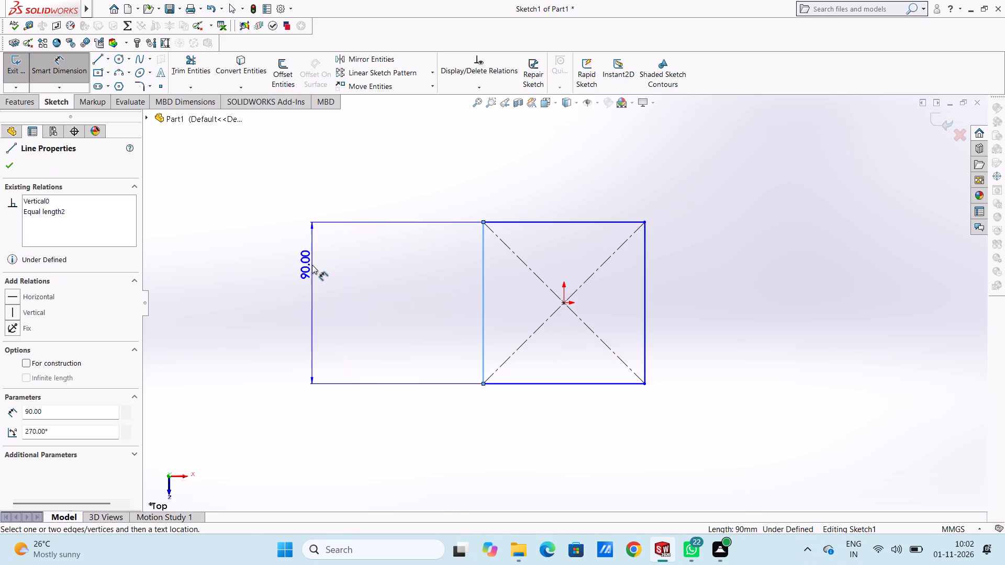
pyautogui.click(267, 245)
pyautogui.click(261, 243)
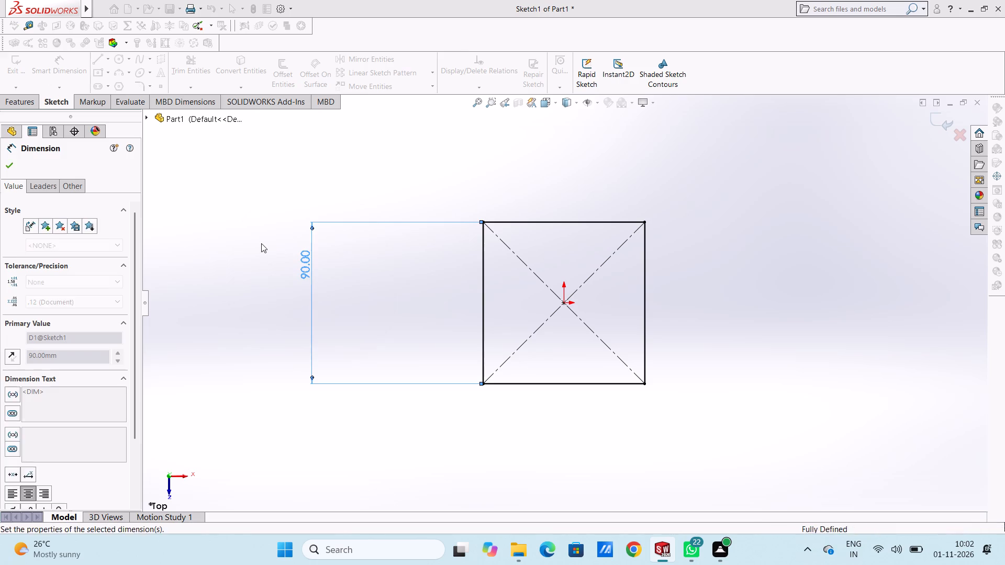
pyautogui.click(77, 73)
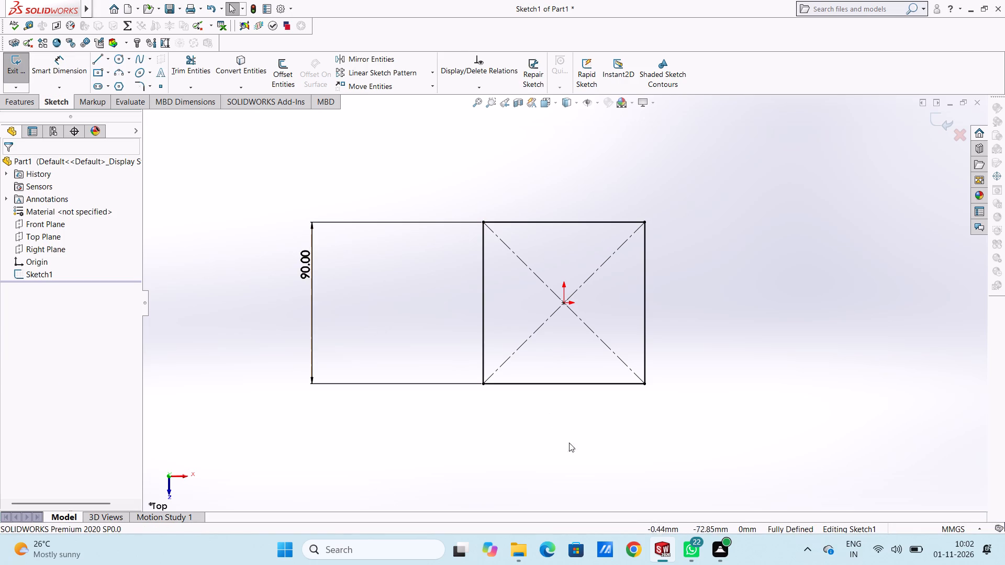
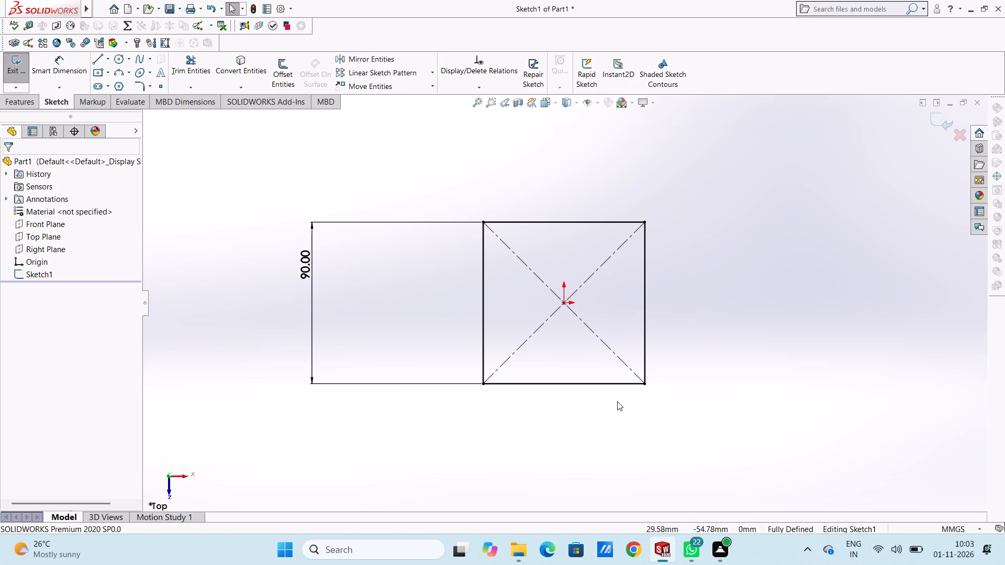
# Sketch two concentric circles centred on the origin inside the square, with radii of about 36.7 mm and 32.7 mm.
pyautogui.scroll(-4, 563, 275)
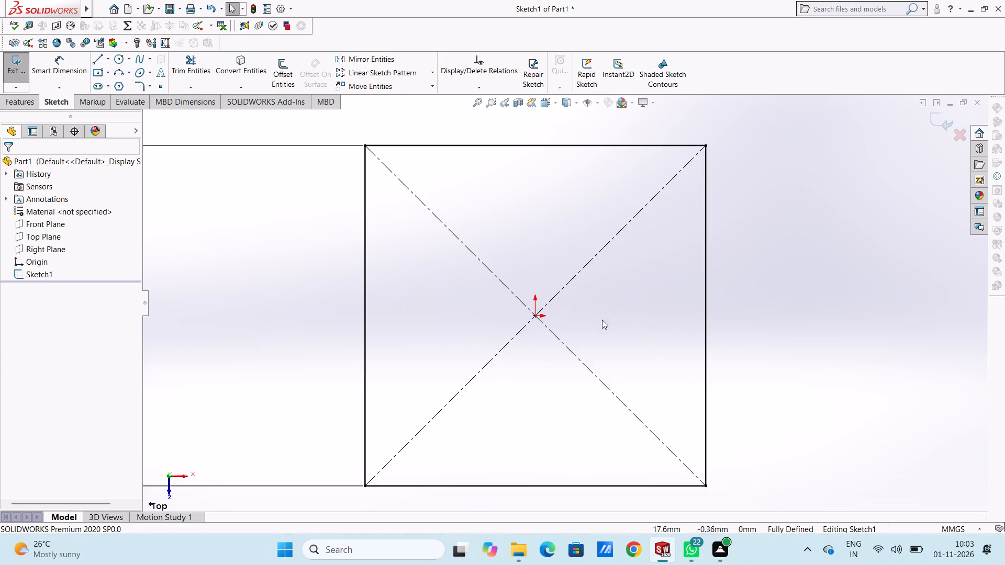
pyautogui.scroll(5, 601, 335)
pyautogui.scroll(-2, 595, 337)
pyautogui.scroll(-2, 538, 246)
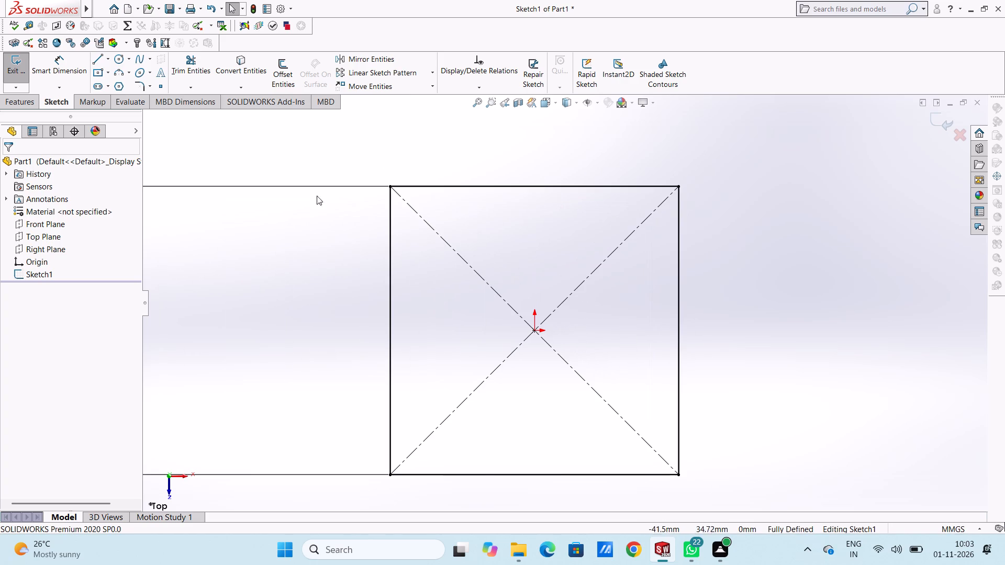
pyautogui.click(119, 60)
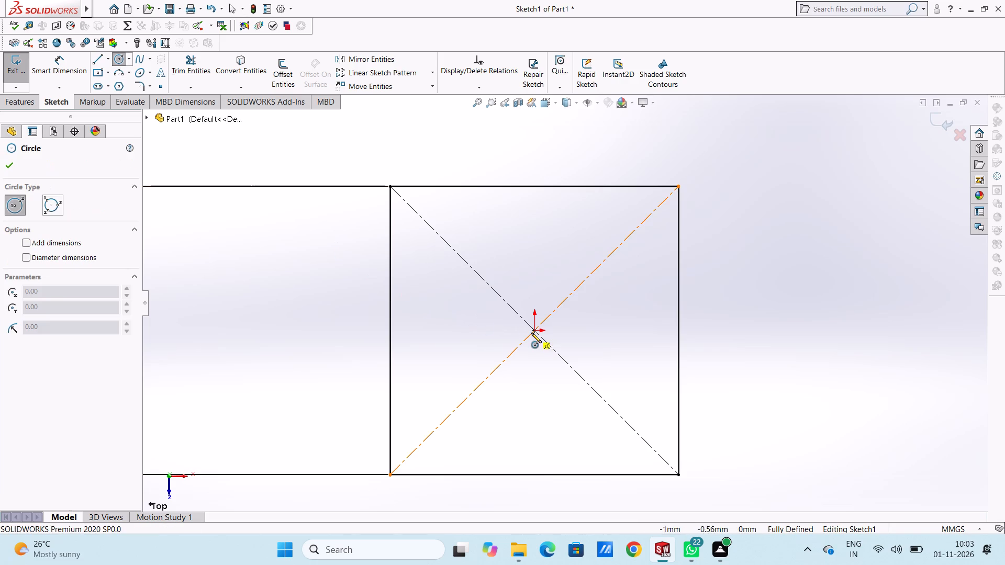
pyautogui.click(533, 331)
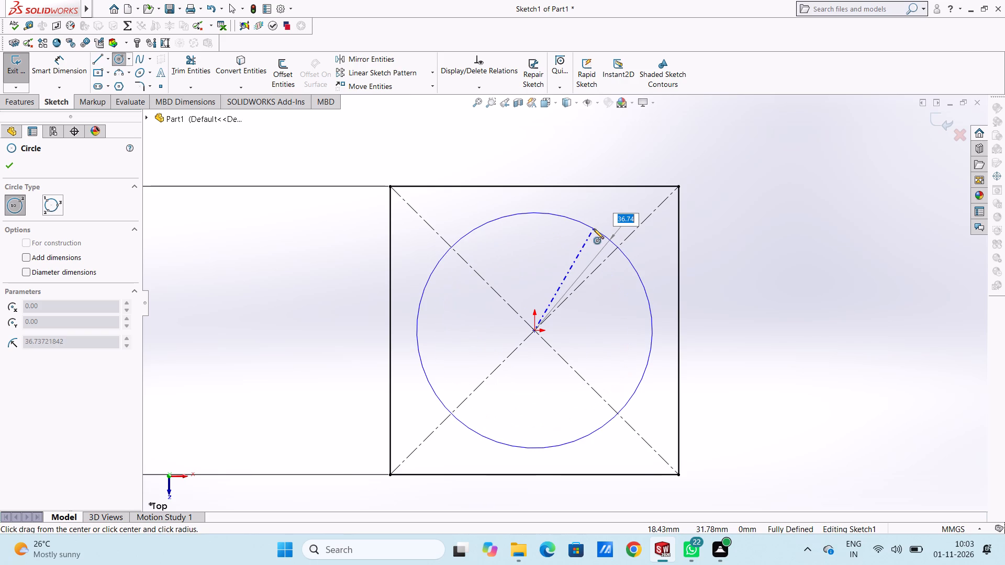
pyautogui.click(594, 229)
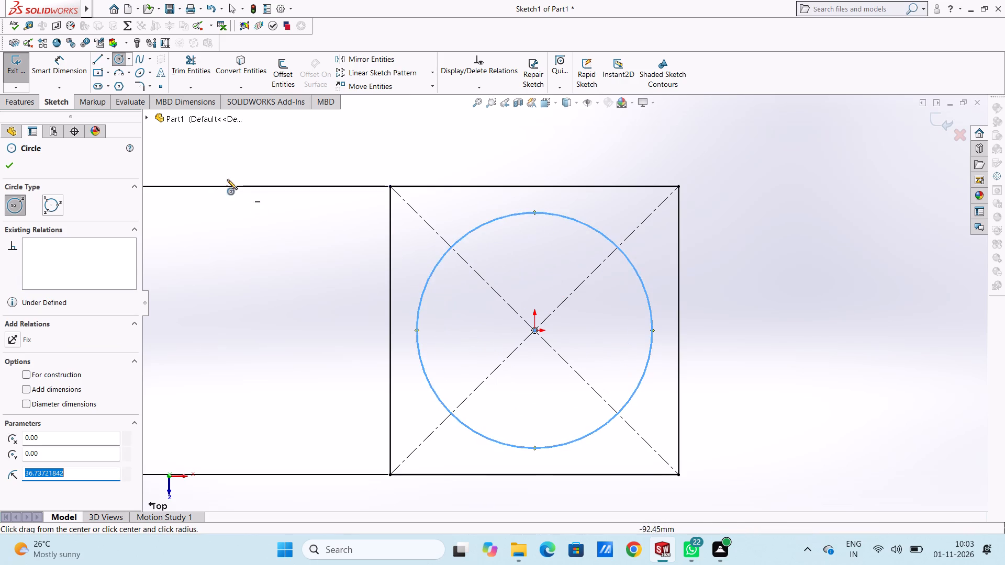
pyautogui.click(13, 166)
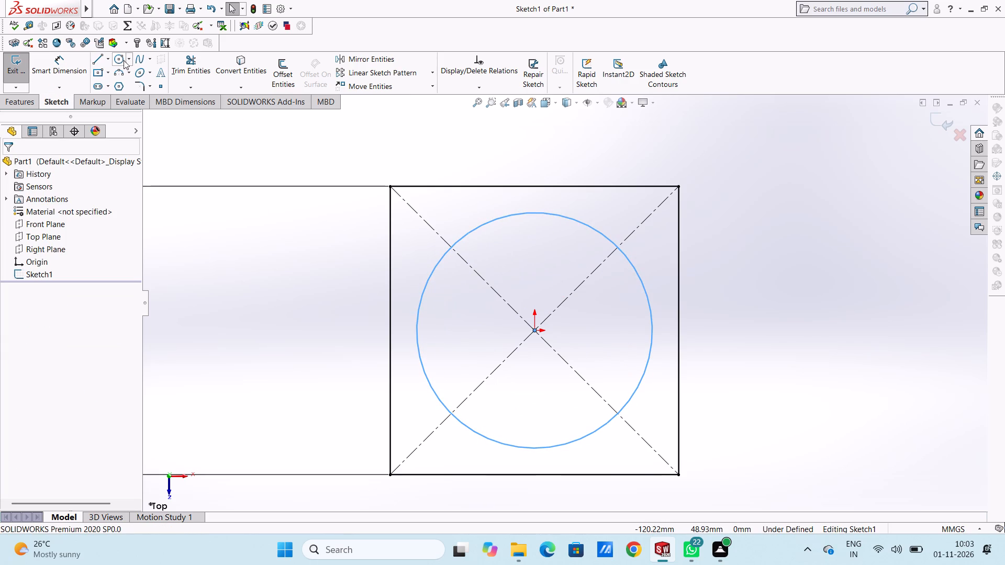
pyautogui.click(120, 59)
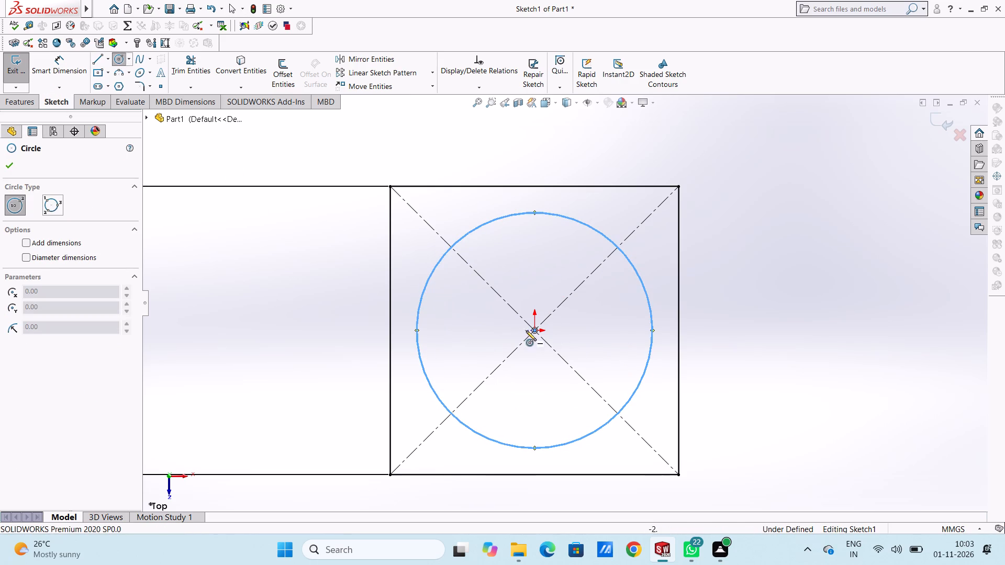
pyautogui.click(534, 331)
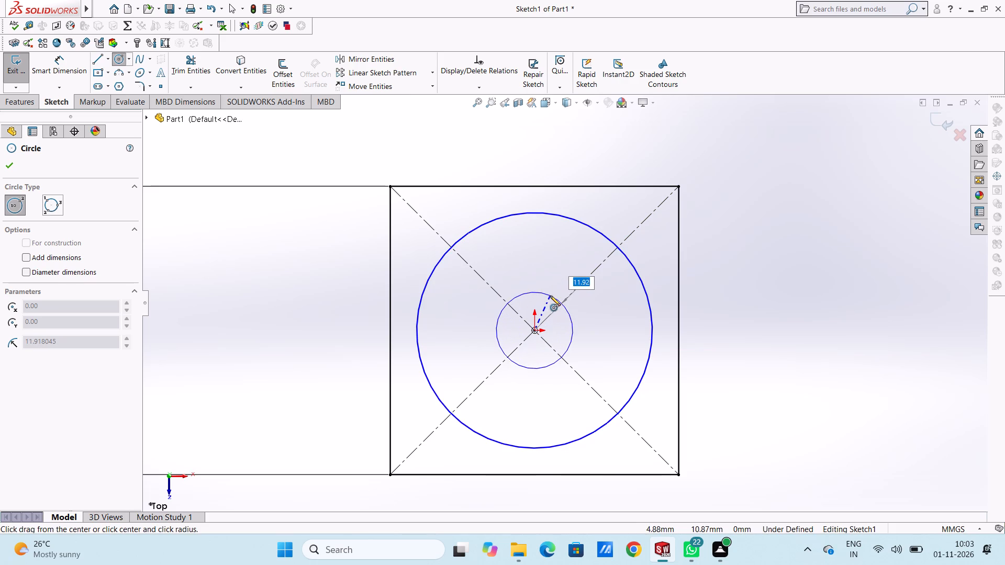
pyautogui.click(575, 234)
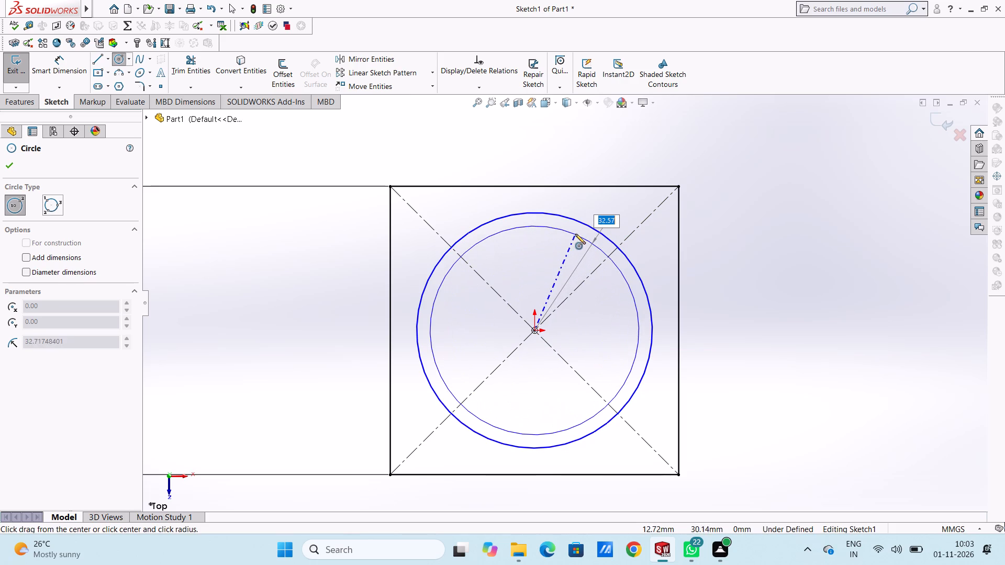
pyautogui.click(16, 166)
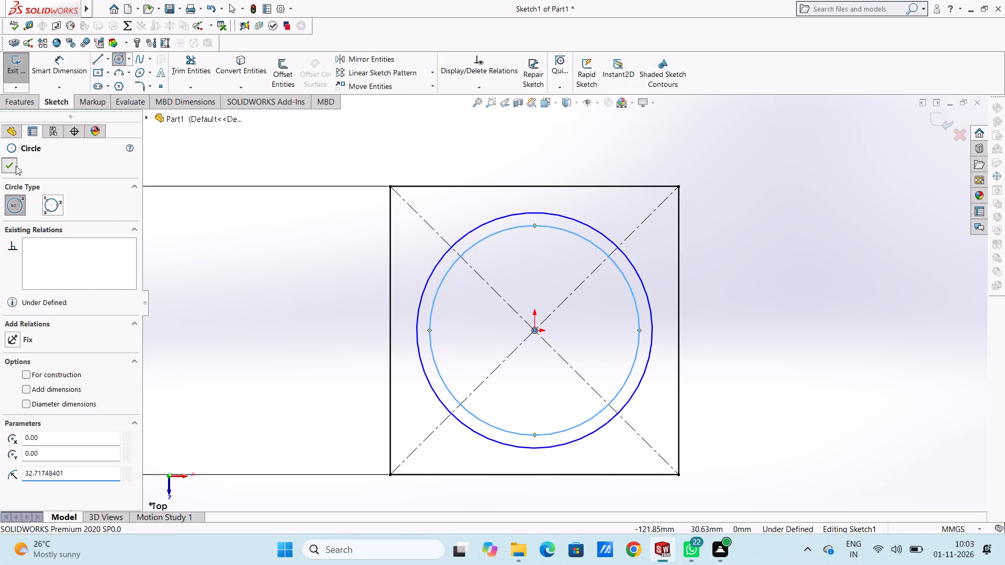
# Sketch three smaller concentric circles centred on the origin, with radii of about 26.9, 20.6 and 15.2 mm.
pyautogui.click(119, 61)
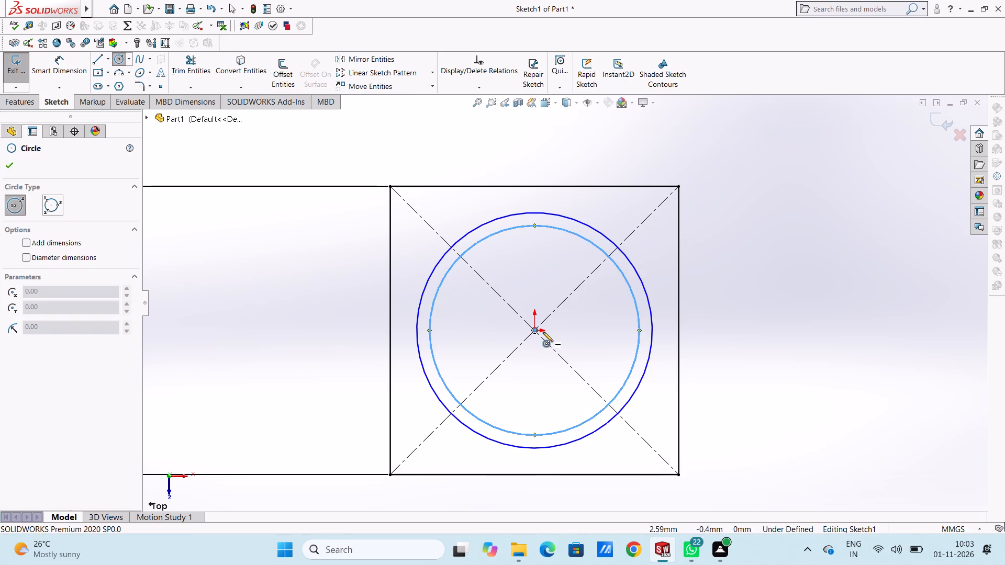
pyautogui.click(533, 328)
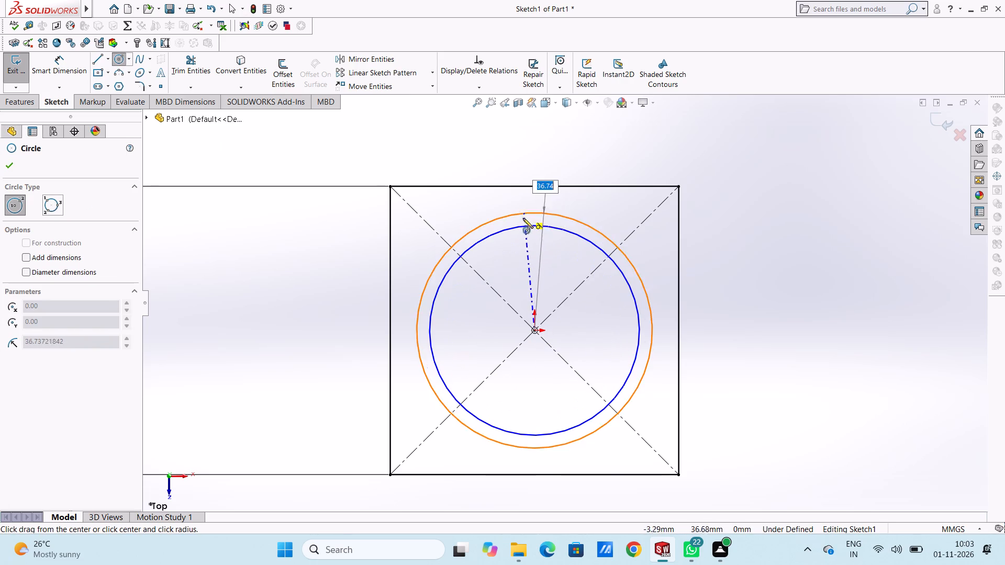
pyautogui.click(535, 244)
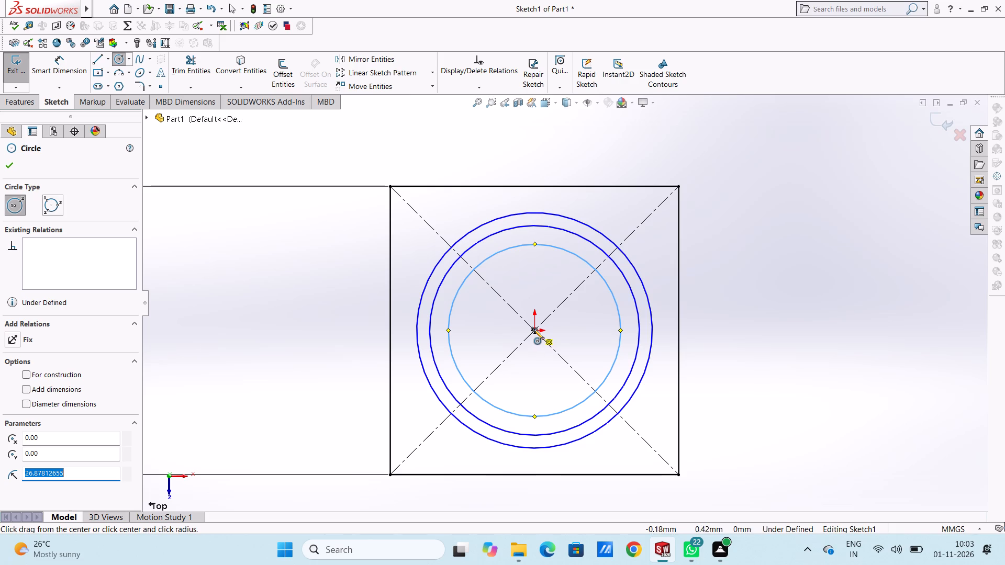
pyautogui.click(534, 329)
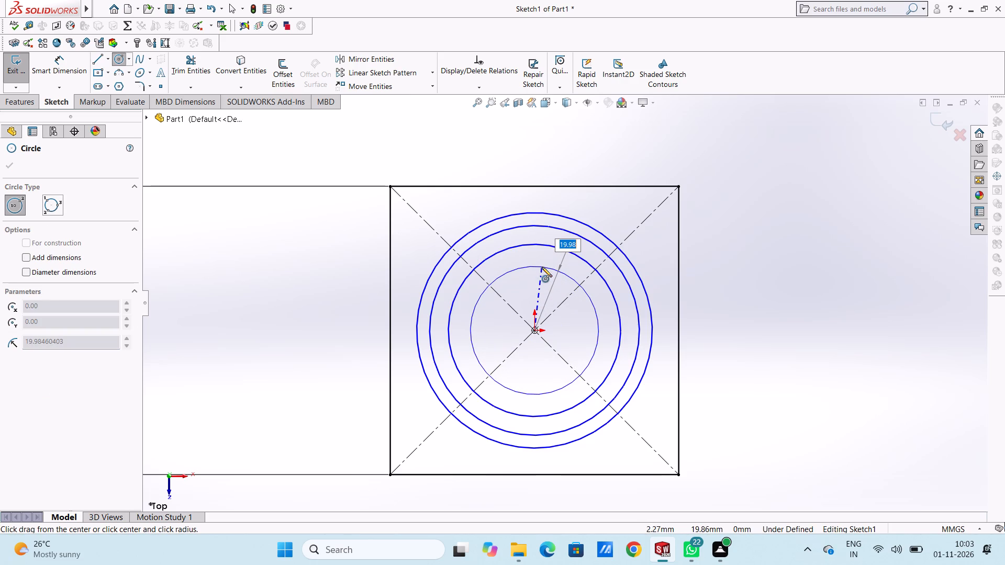
pyautogui.click(542, 265)
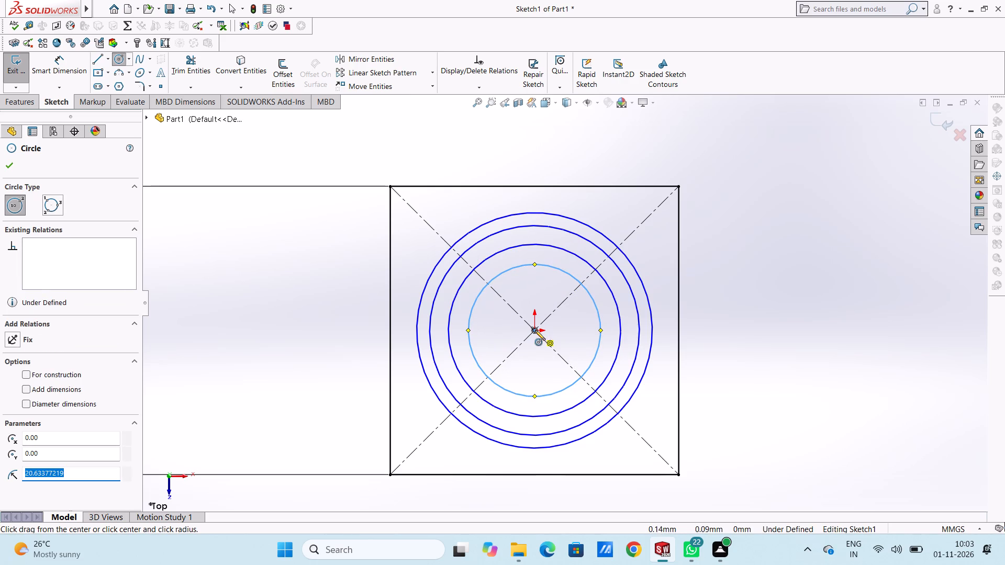
pyautogui.click(533, 330)
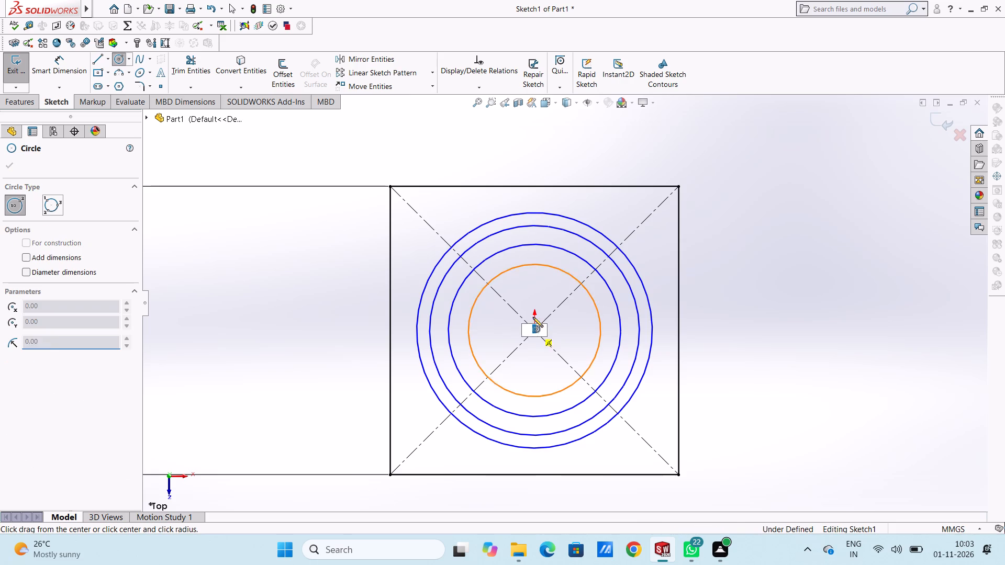
pyautogui.click(528, 282)
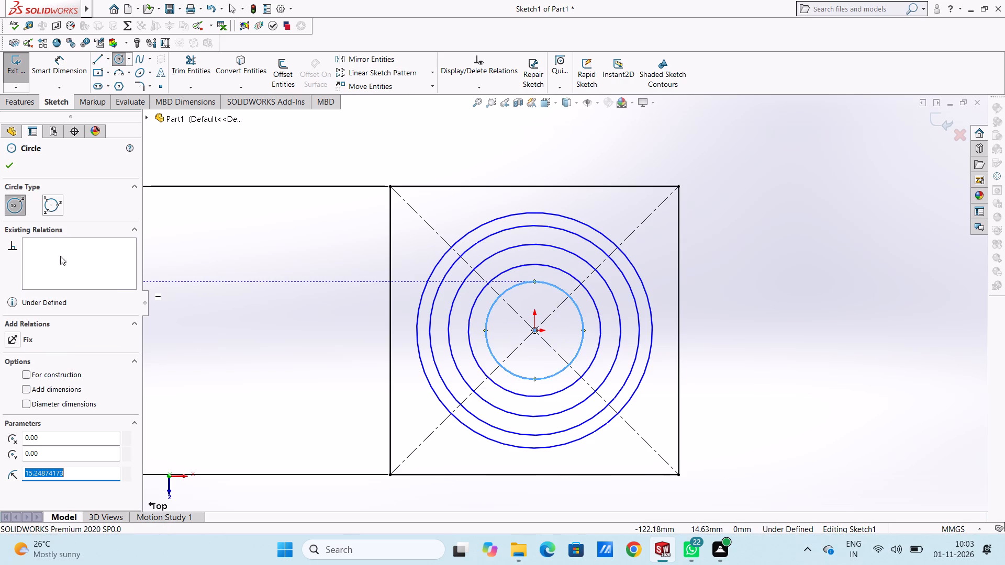
pyautogui.click(13, 165)
pyautogui.click(234, 268)
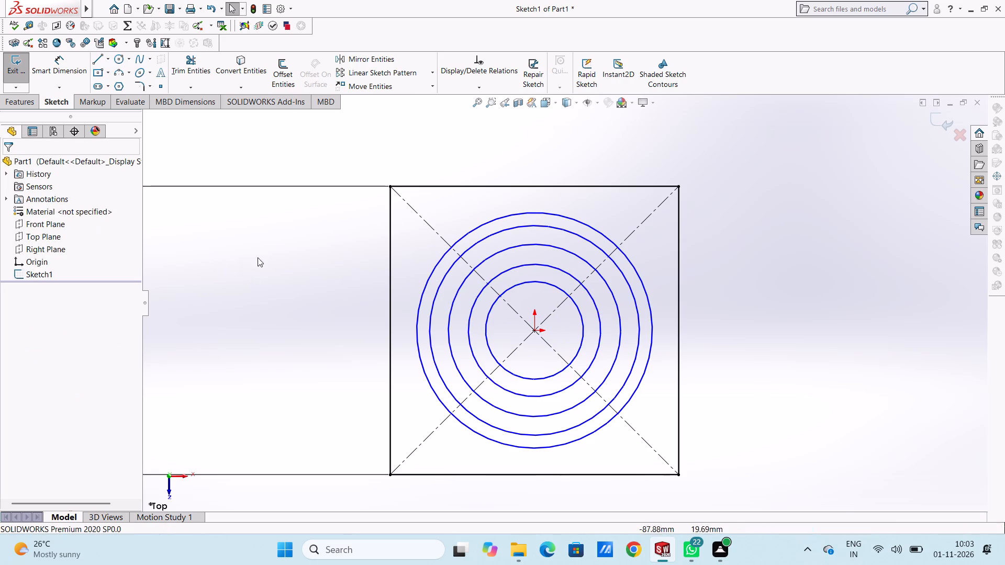
# Dimension the outermost circle's diameter as 80 mm, placing the dimension outside the square.
pyautogui.click(72, 77)
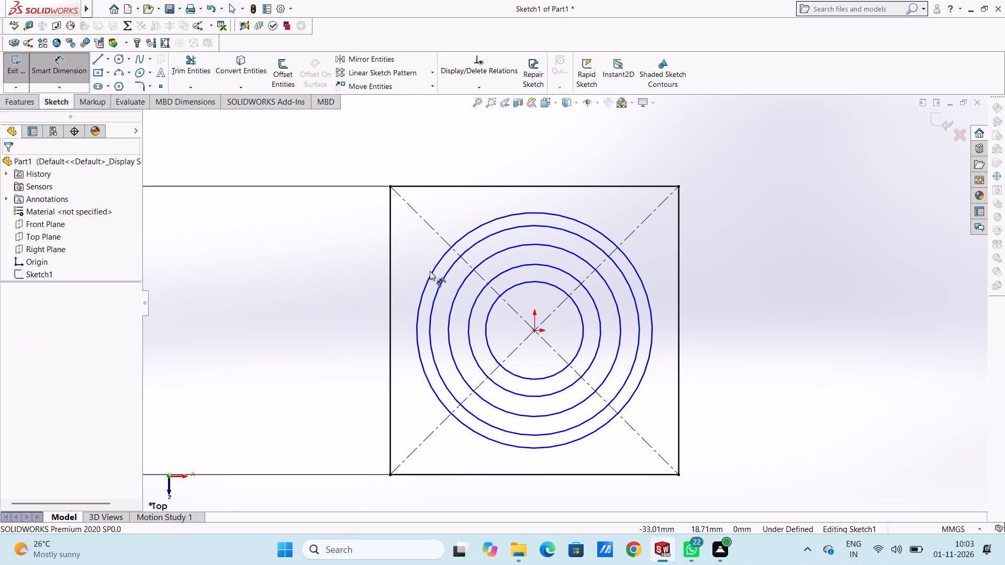
pyautogui.click(431, 272)
pyautogui.scroll(4, 330, 191)
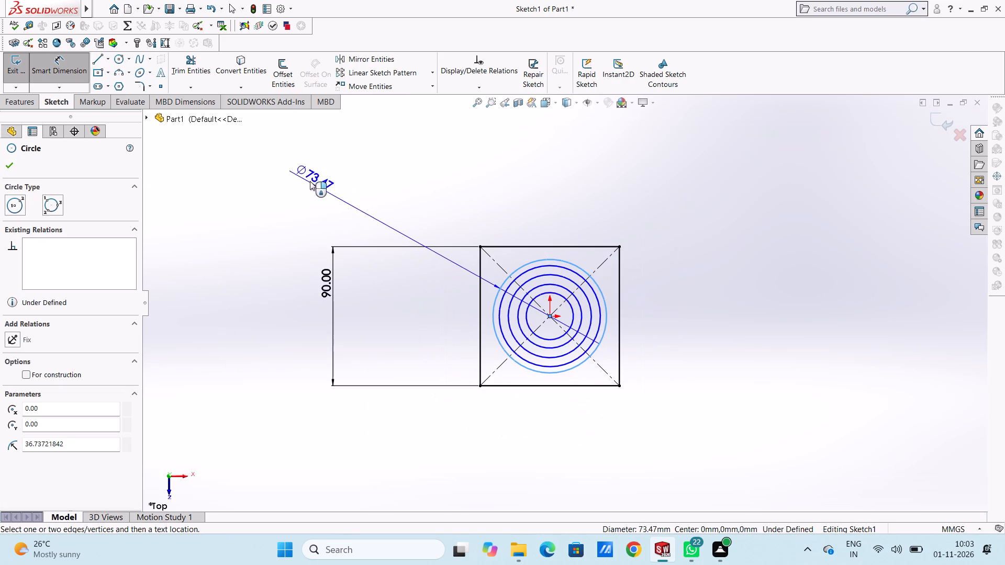
pyautogui.click(292, 176)
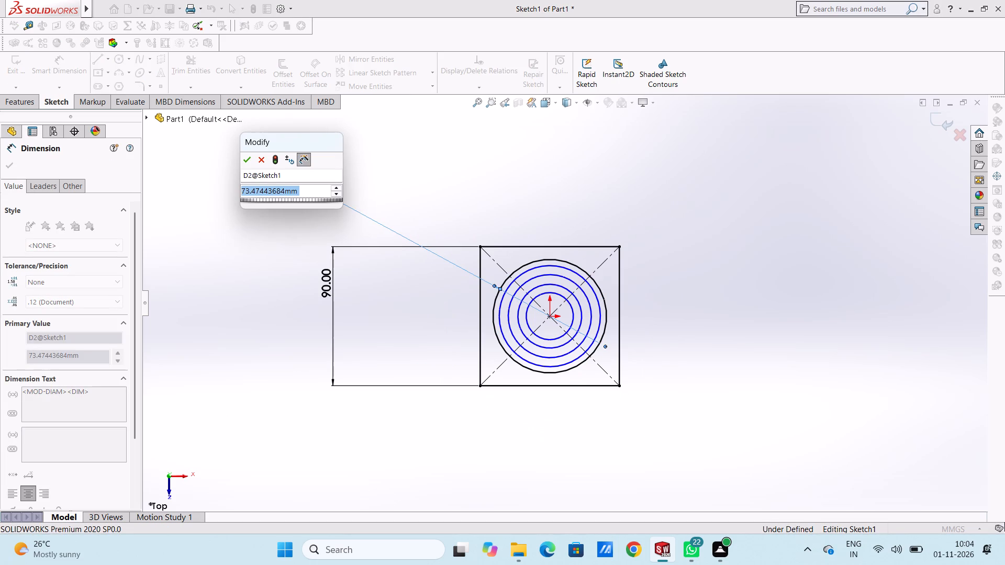
pyautogui.write('80')
pyautogui.press('Return')
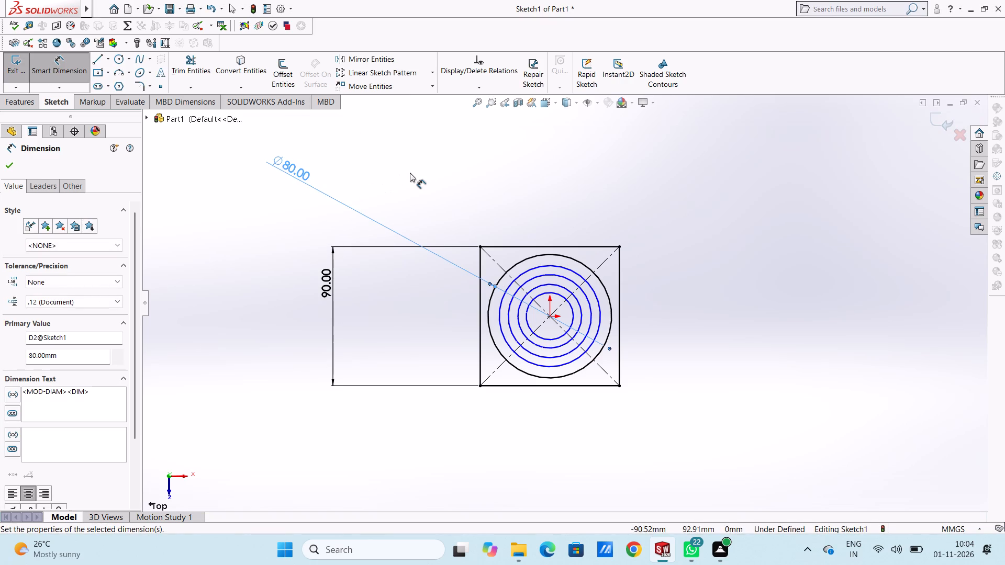
pyautogui.click(410, 173)
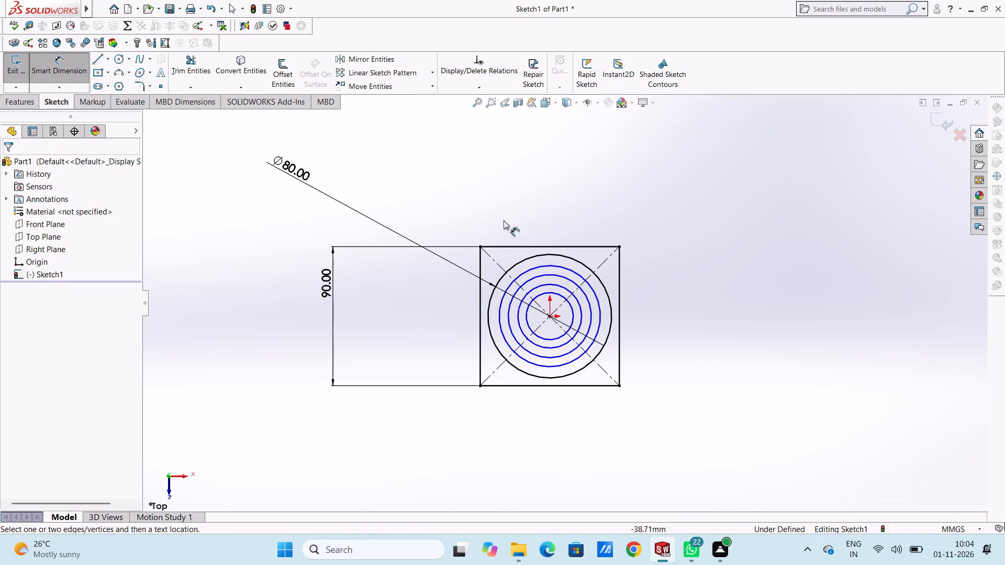
# Dimension the second-largest circle's diameter as 64 mm, placing the dimension outside the square.
pyautogui.click(554, 269)
pyautogui.click(594, 297)
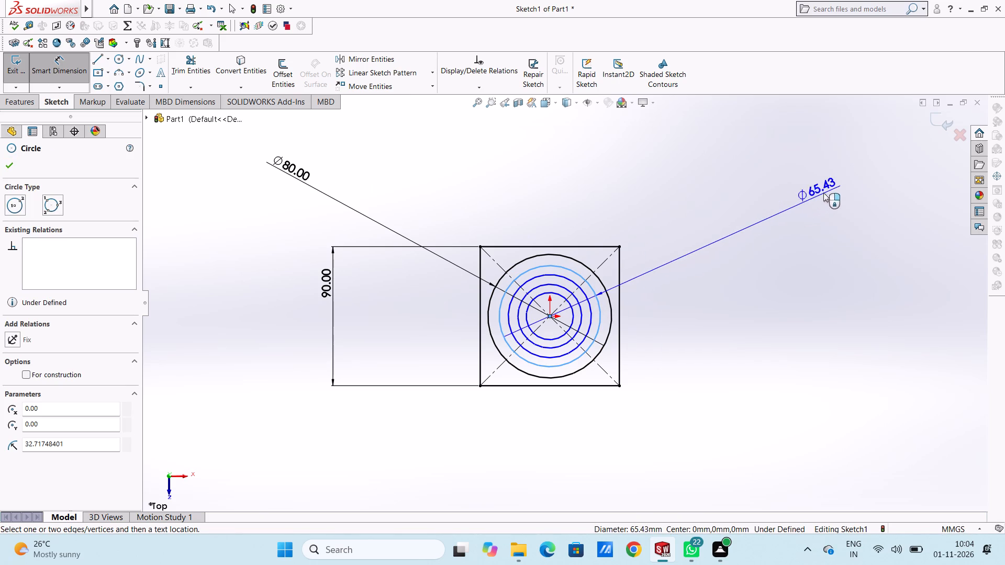
pyautogui.click(867, 172)
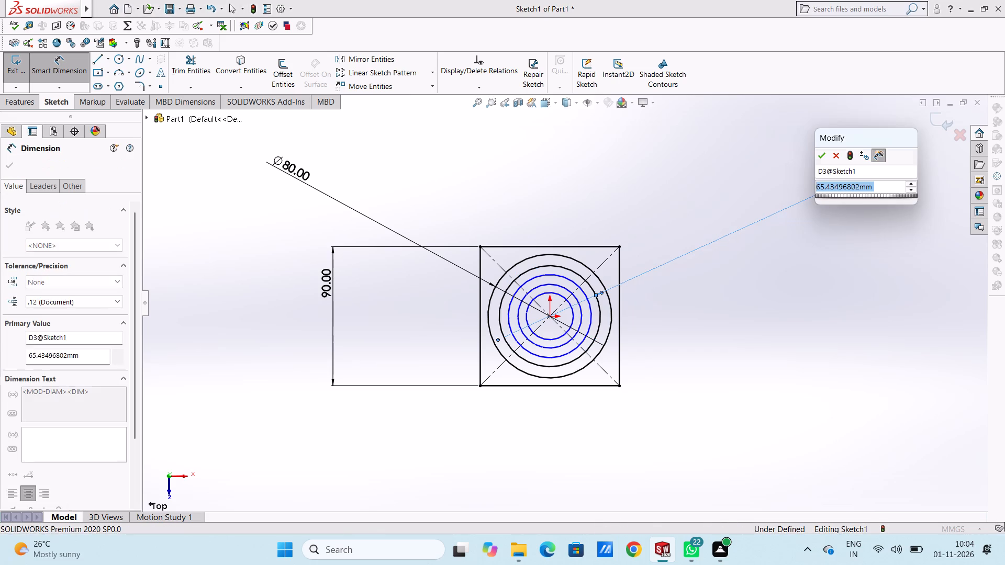
pyautogui.write('64')
pyautogui.press('Return')
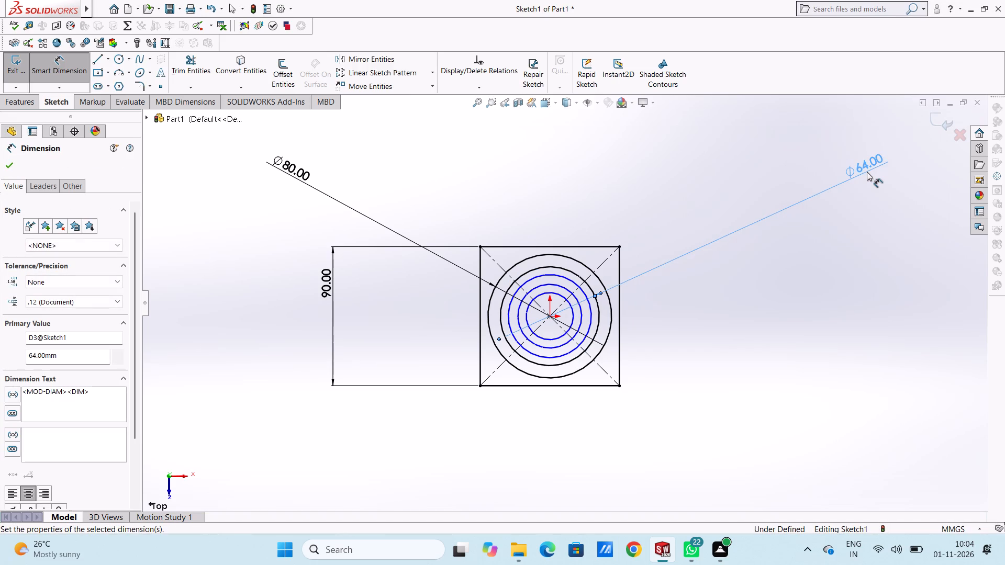
pyautogui.click(713, 310)
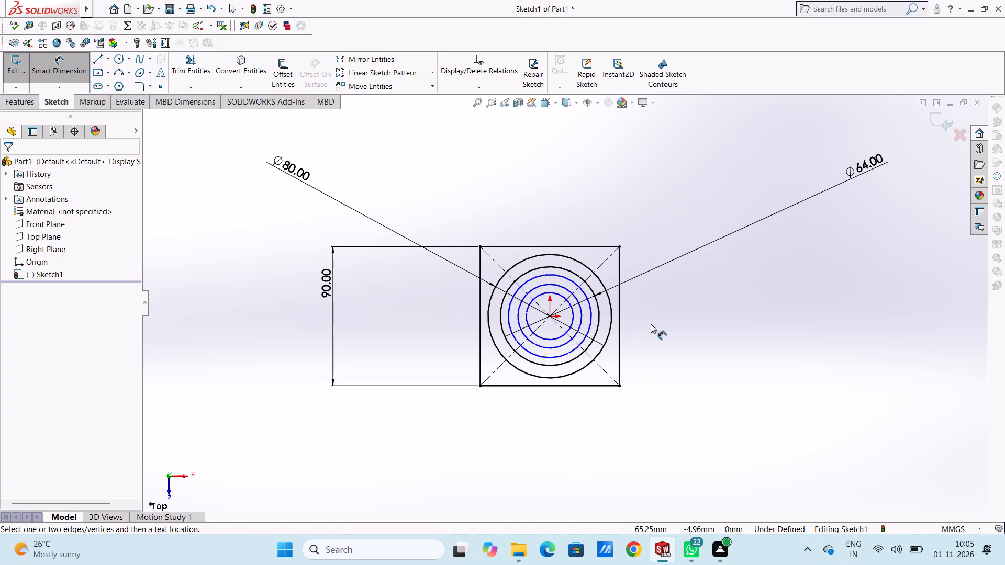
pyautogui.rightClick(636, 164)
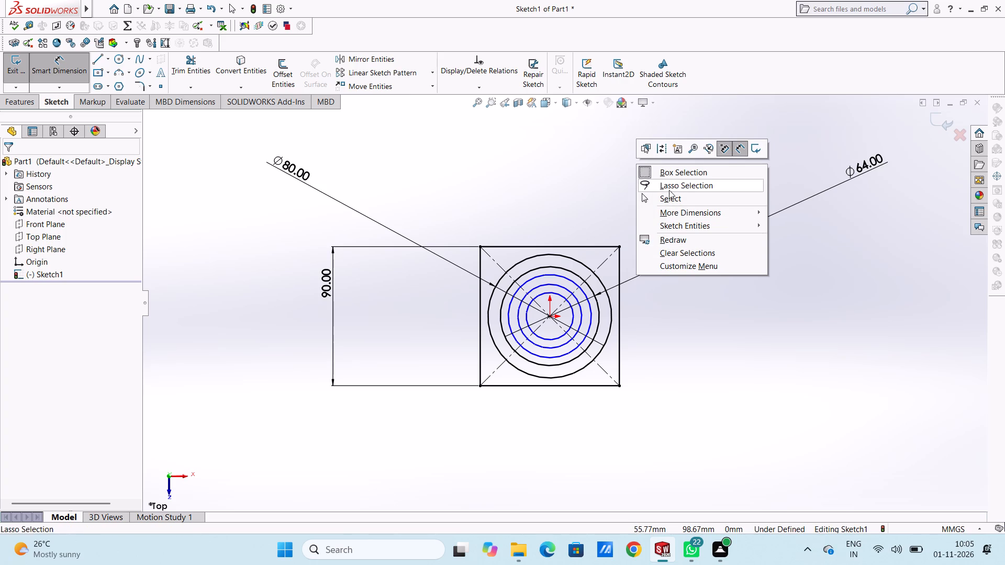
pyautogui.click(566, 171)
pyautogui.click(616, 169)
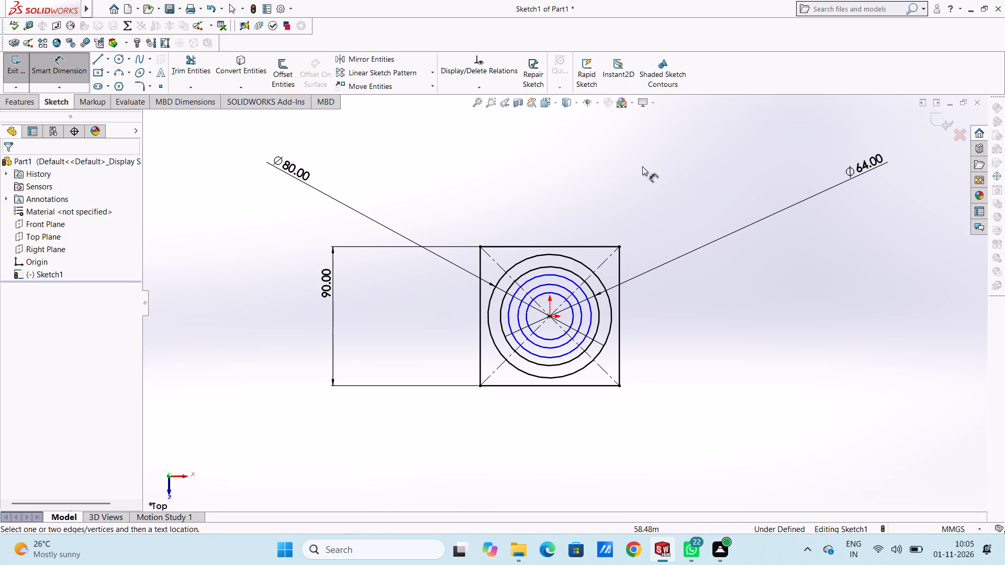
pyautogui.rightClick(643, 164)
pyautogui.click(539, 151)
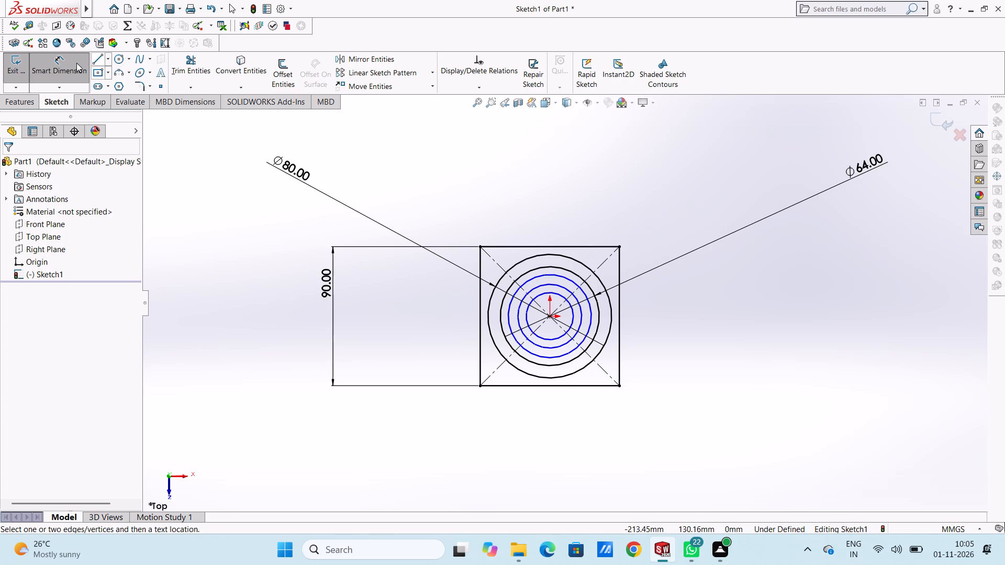
# Delete the two larger of the three undimensioned inner circles, keeping only the smallest one.
pyautogui.click(77, 63)
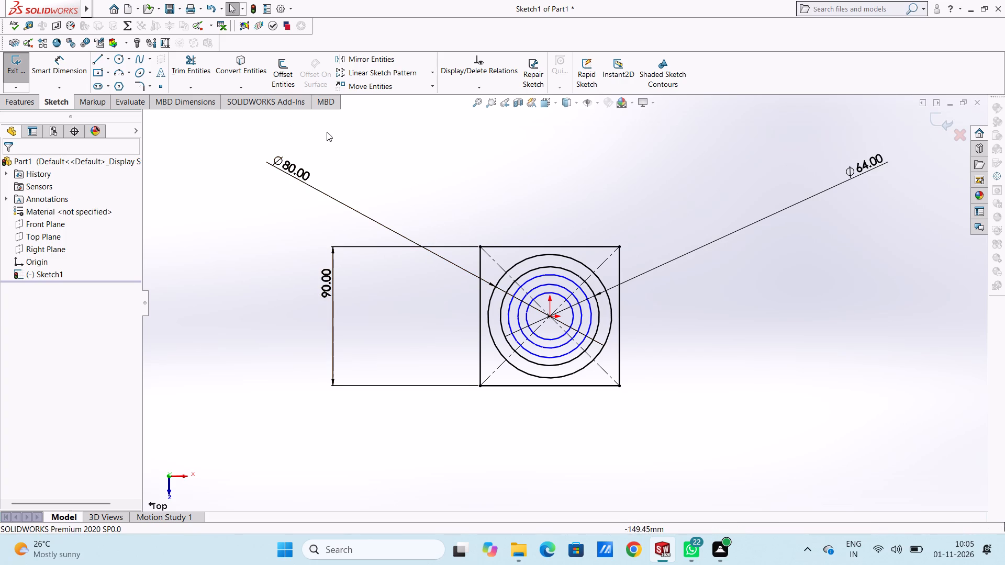
pyautogui.click(528, 280)
pyautogui.rightClick(615, 168)
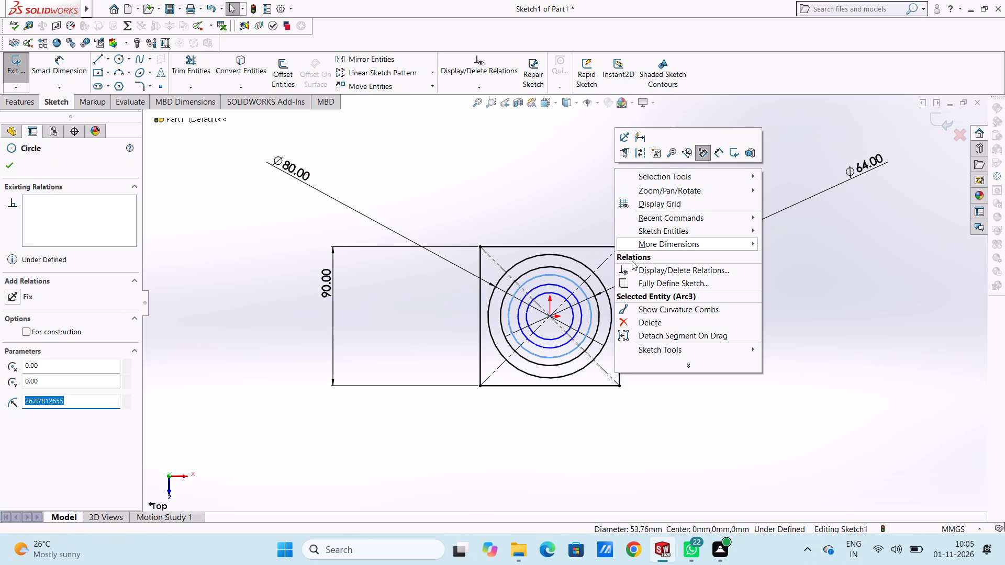
pyautogui.click(644, 320)
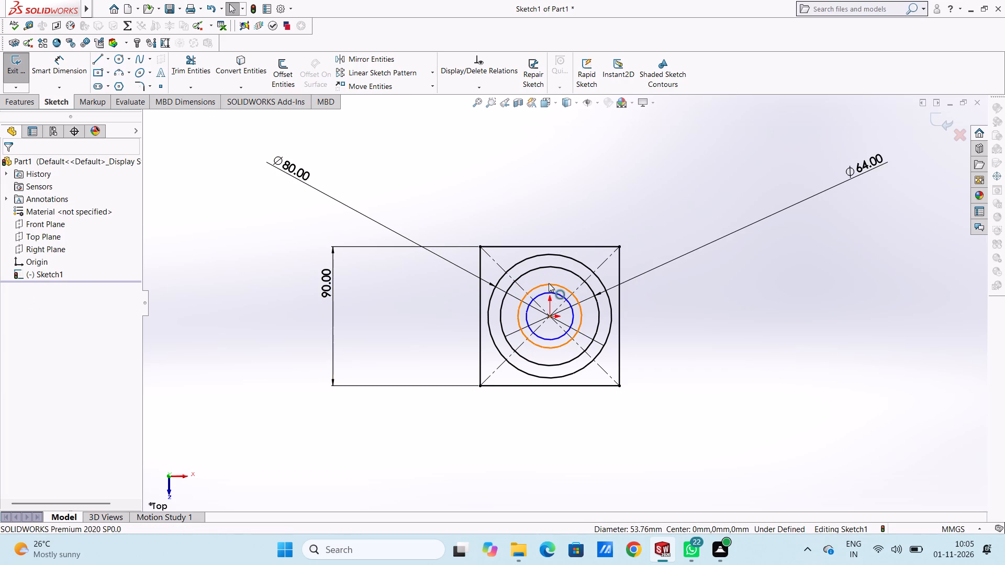
pyautogui.click(549, 284)
pyautogui.rightClick(628, 144)
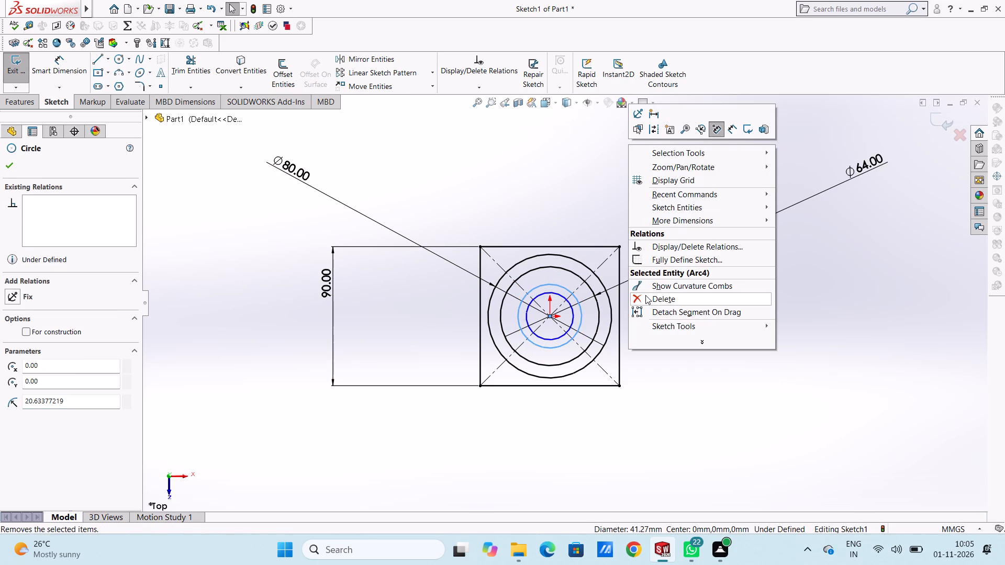
pyautogui.click(645, 290)
pyautogui.click(501, 186)
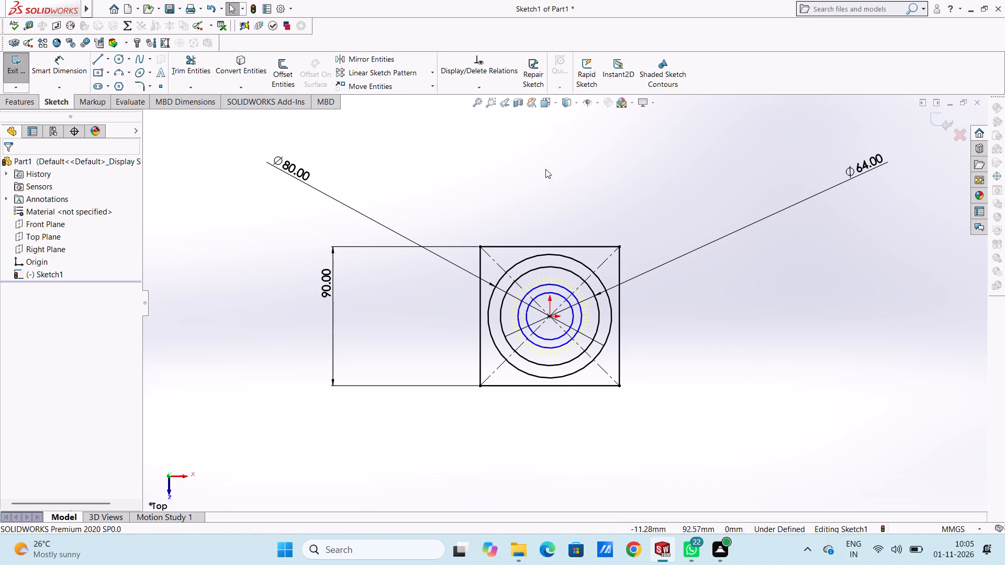
pyautogui.click(547, 286)
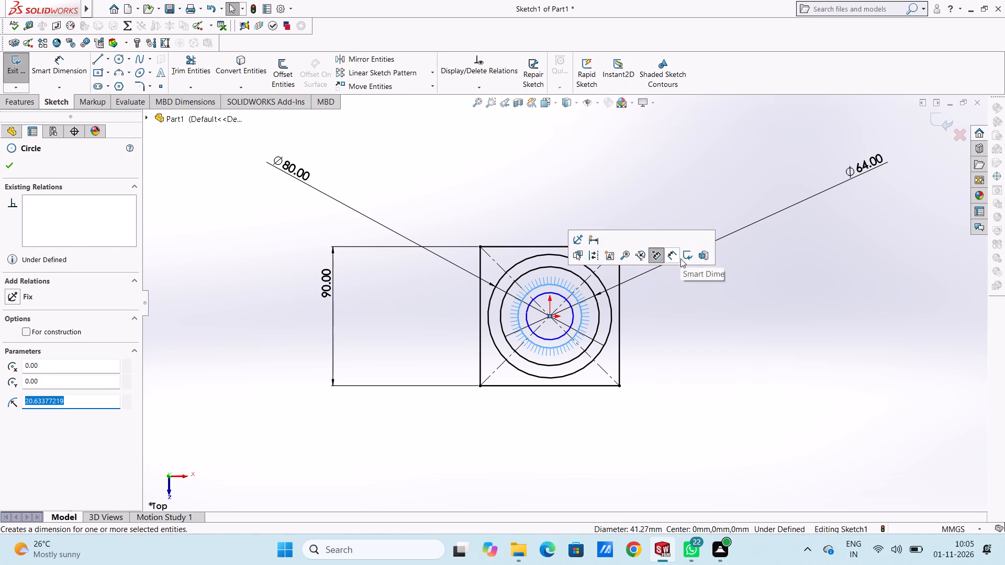
pyautogui.click(629, 196)
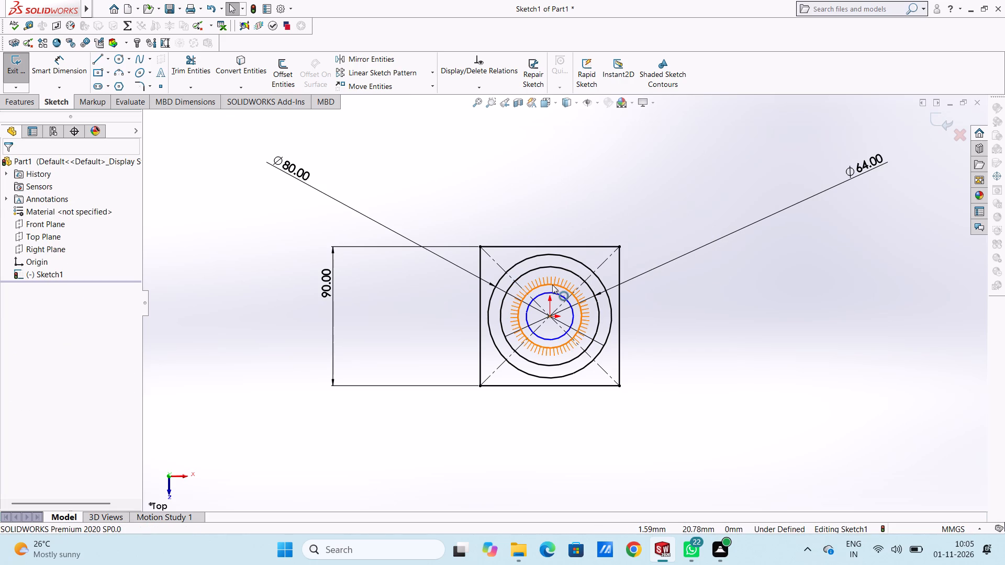
pyautogui.click(552, 285)
pyautogui.rightClick(665, 159)
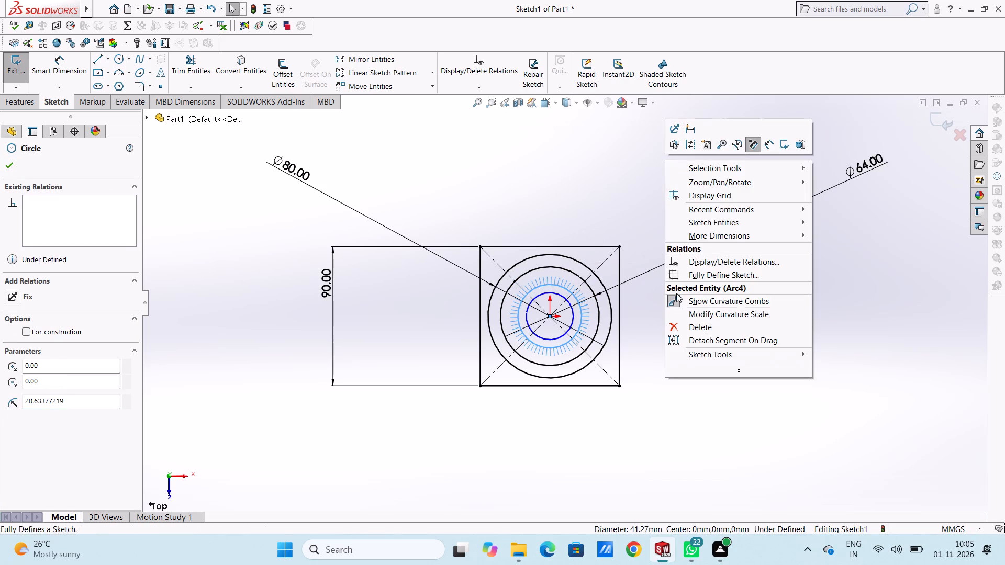
pyautogui.click(676, 300)
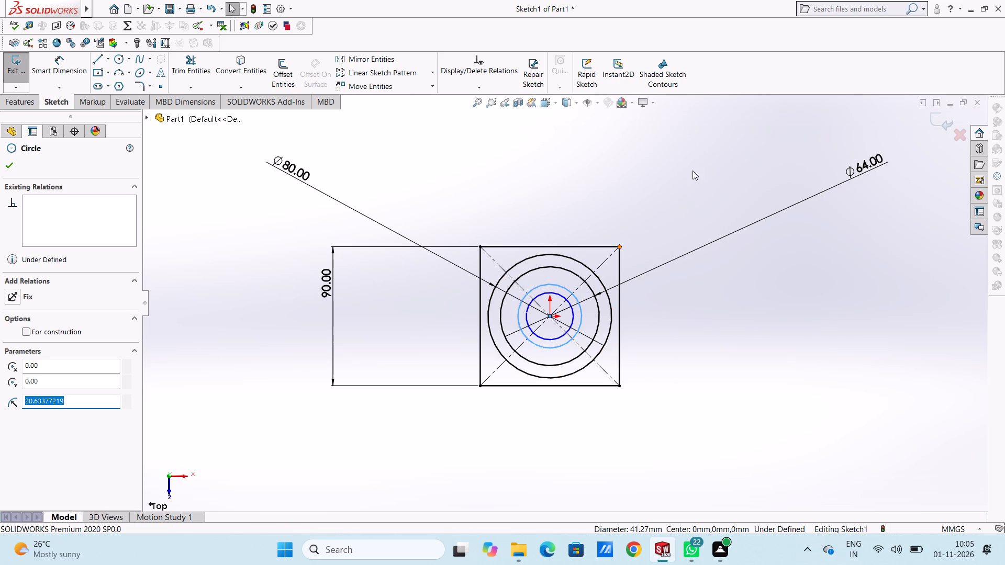
pyautogui.rightClick(704, 156)
pyautogui.click(718, 310)
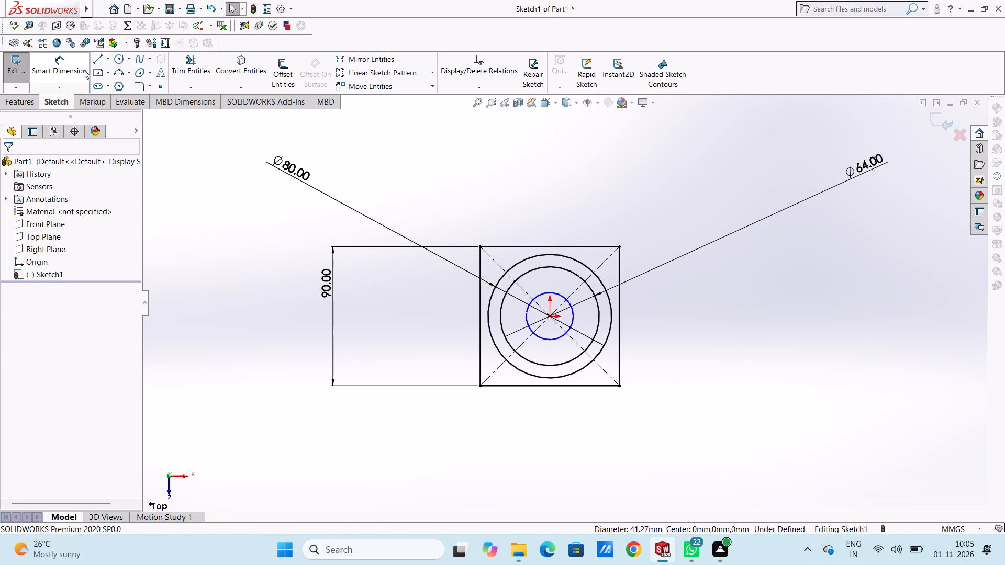
# Offset the 64 mm circle inward by 3 mm, with the offset dimension added.
pyautogui.click(276, 79)
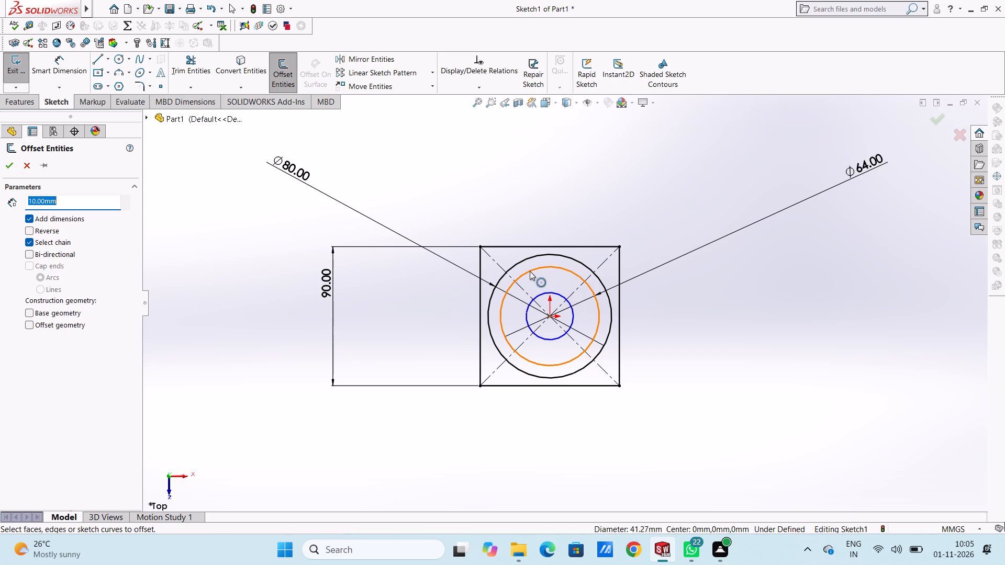
pyautogui.click(530, 271)
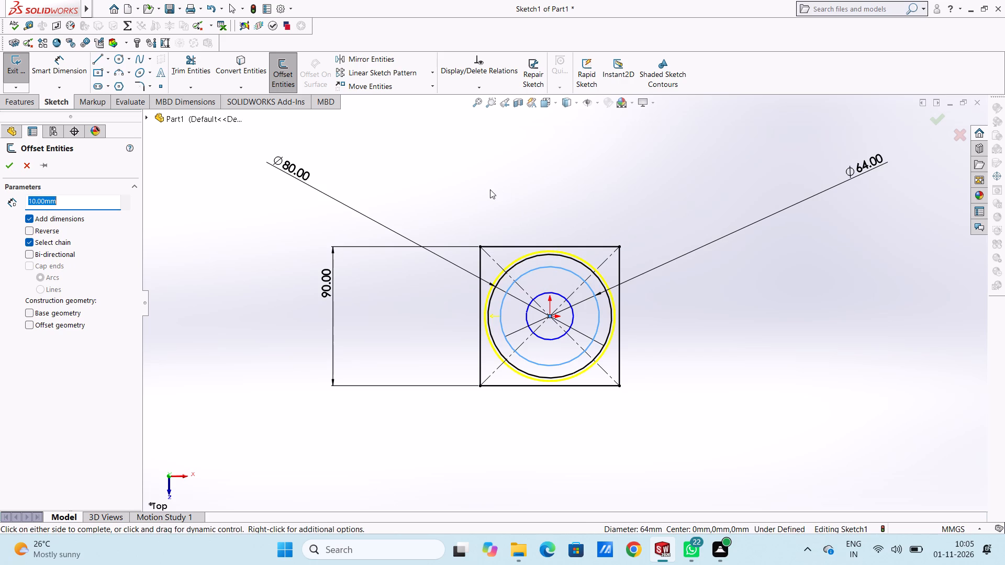
pyautogui.press('3')
pyautogui.press('Return')
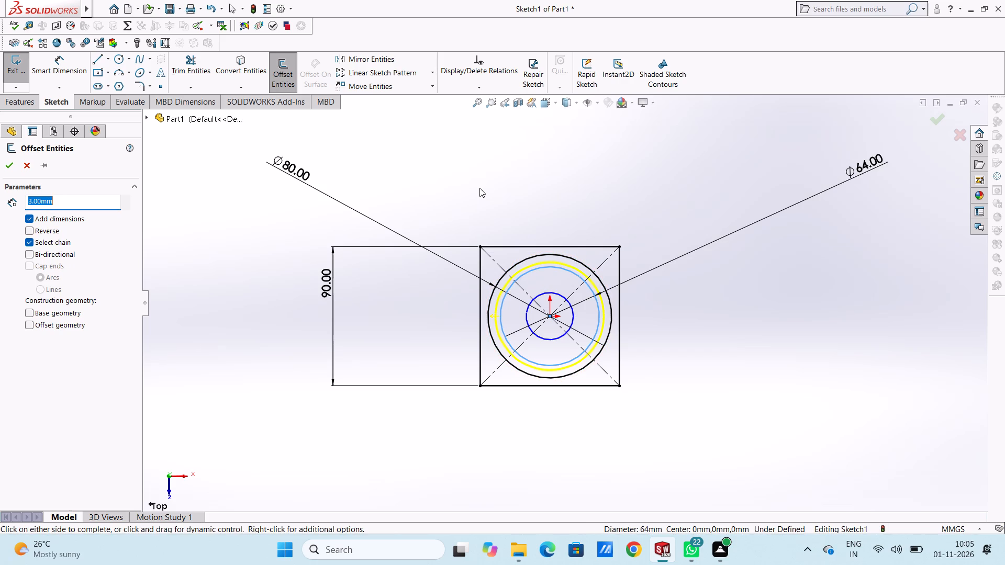
pyautogui.click(31, 234)
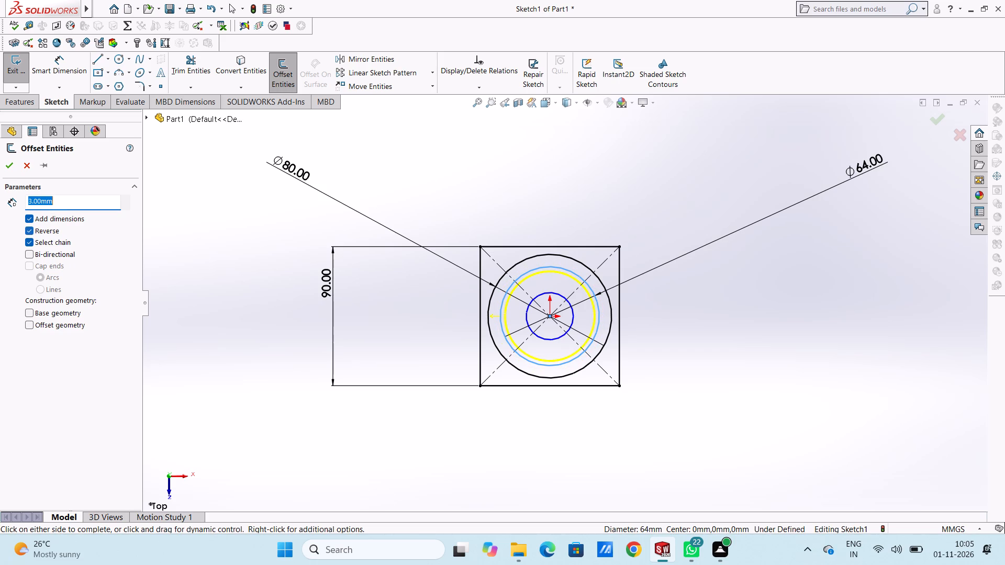
pyautogui.click(10, 168)
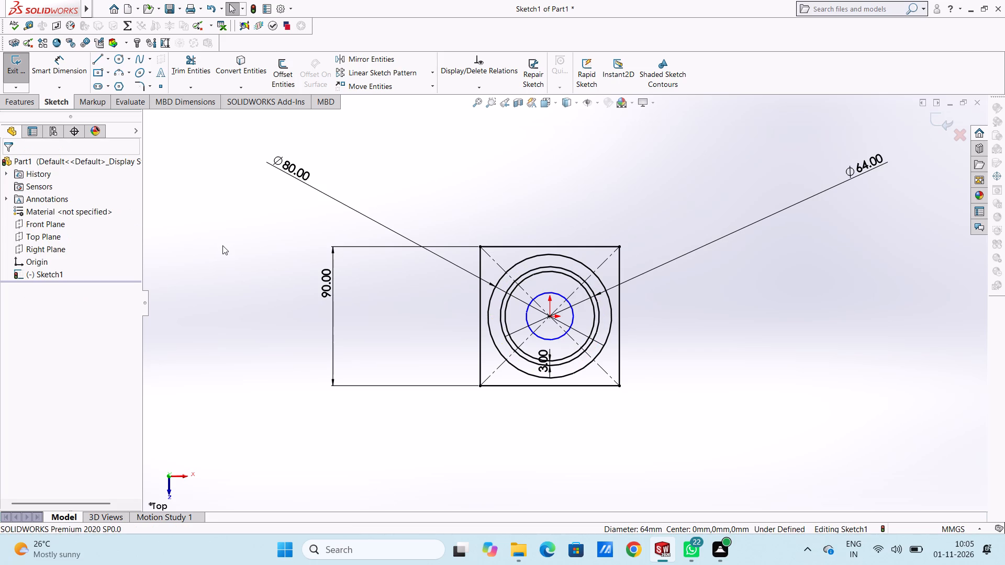
# Move the 3 mm offset dimension well outside the square, beyond its right side.
pyautogui.scroll(-3, 551, 327)
pyautogui.scroll(6, 550, 325)
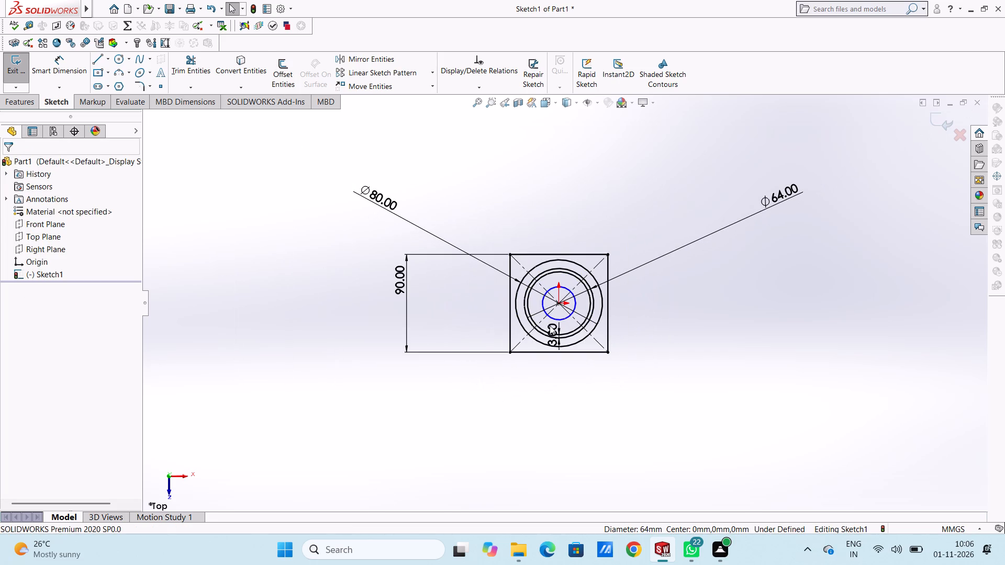
pyautogui.moveTo(554, 335); pyautogui.dragTo(921, 402)
pyautogui.click(690, 286)
# Dimension the remaining innermost circle's diameter as 47 mm, placing the dimension outside the square below the 64 mm one.
pyautogui.scroll(-2, 572, 304)
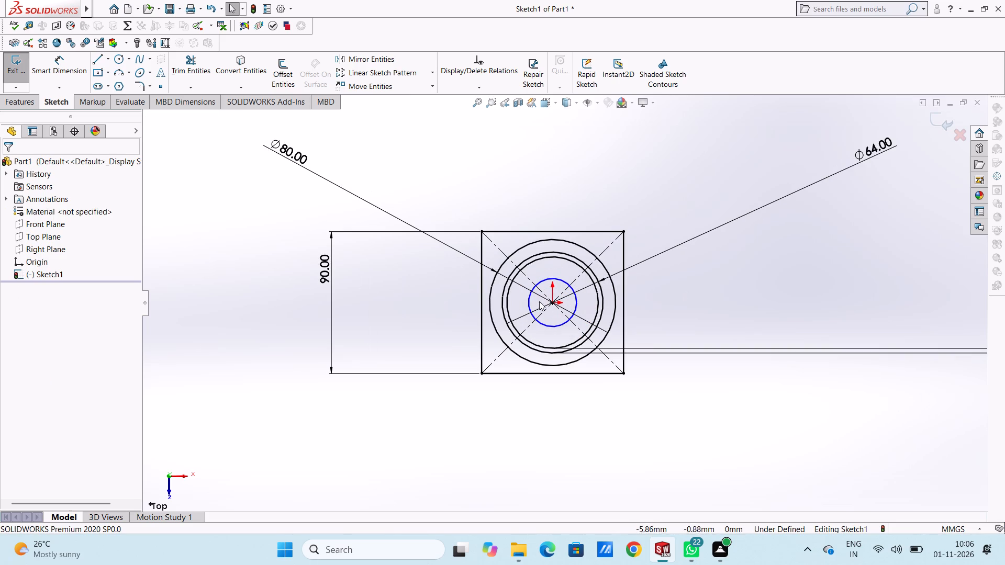
pyautogui.scroll(-1, 523, 295)
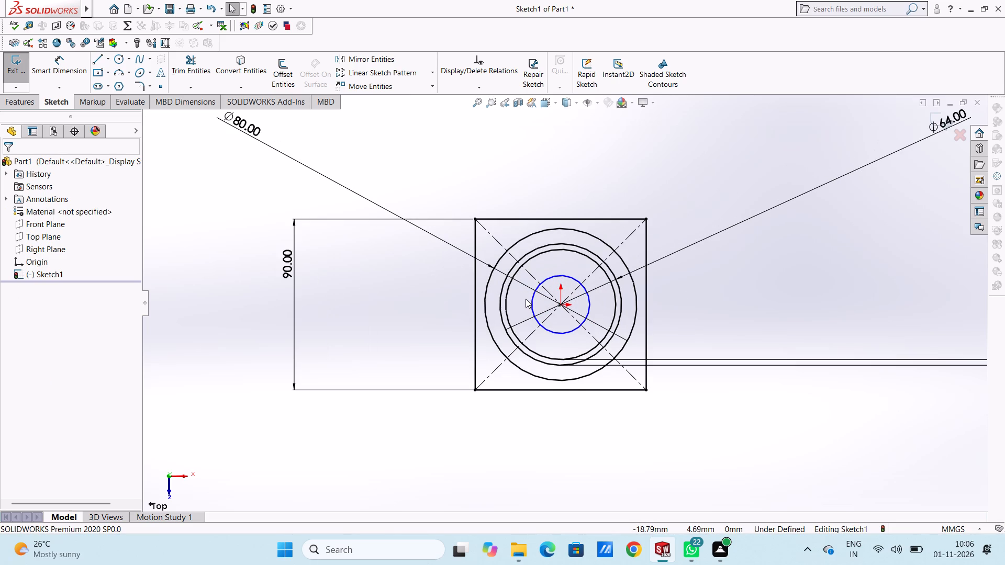
pyautogui.scroll(-1, 522, 311)
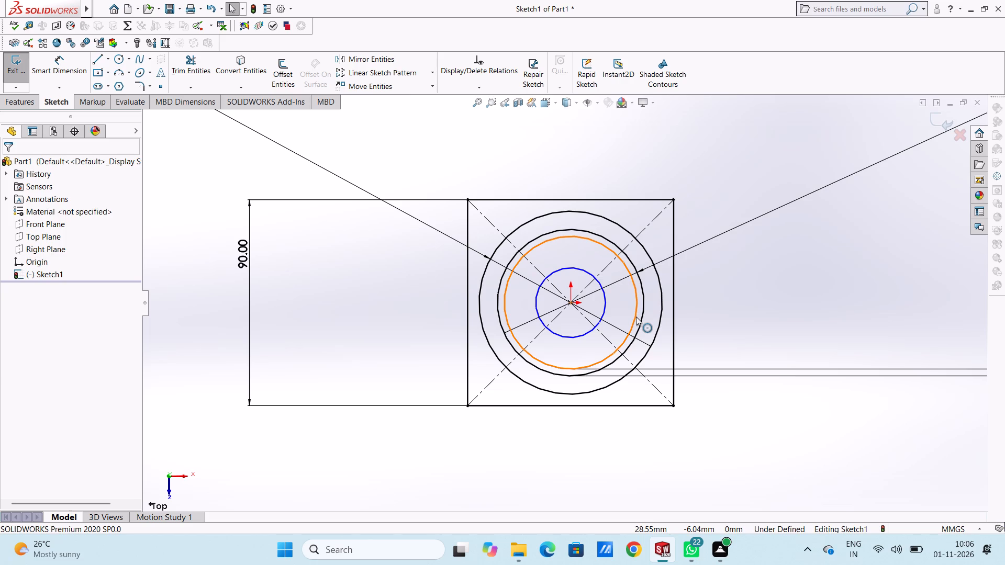
pyautogui.scroll(-3, 615, 316)
pyautogui.scroll(3, 554, 353)
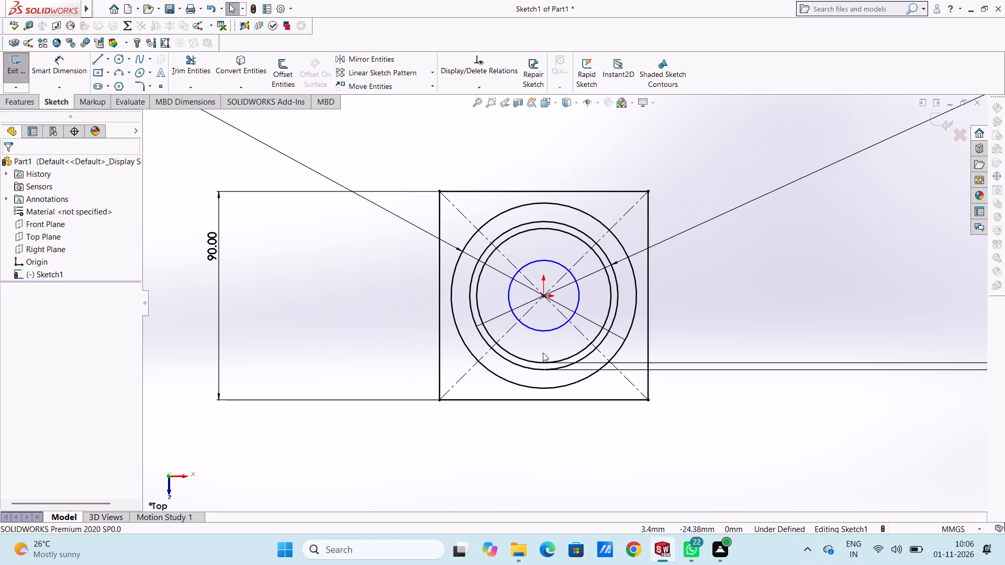
pyautogui.scroll(-1, 584, 226)
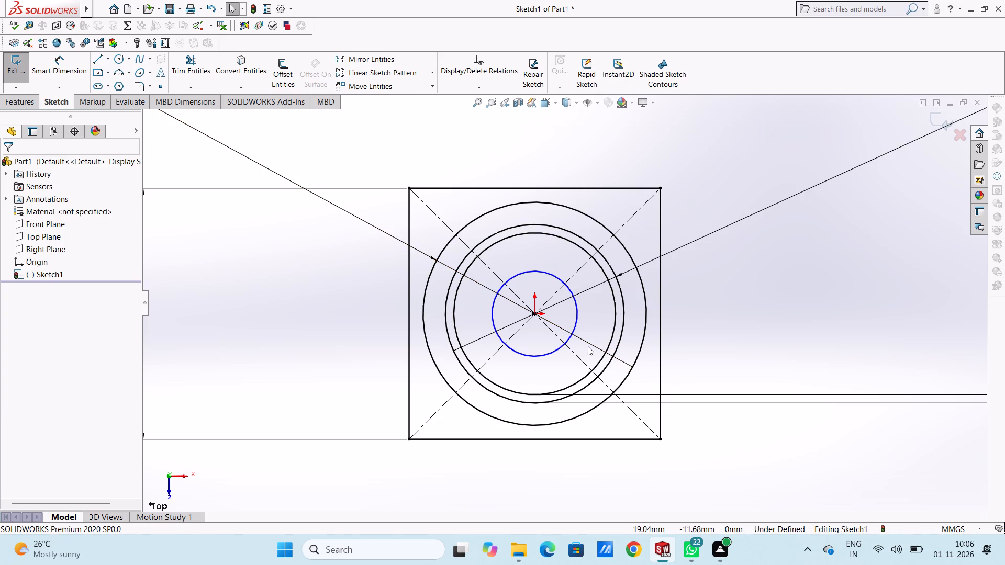
pyautogui.click(117, 60)
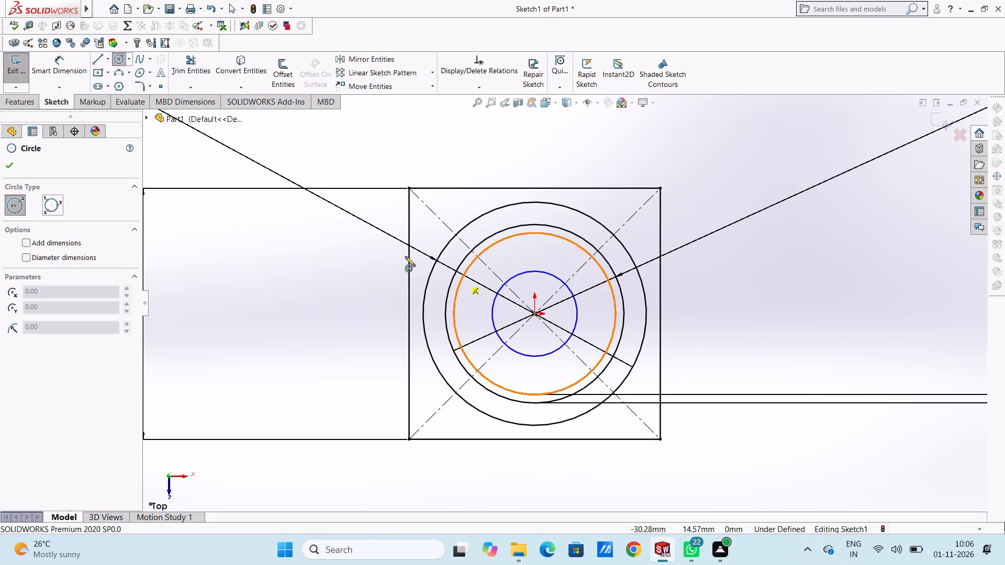
pyautogui.click(11, 171)
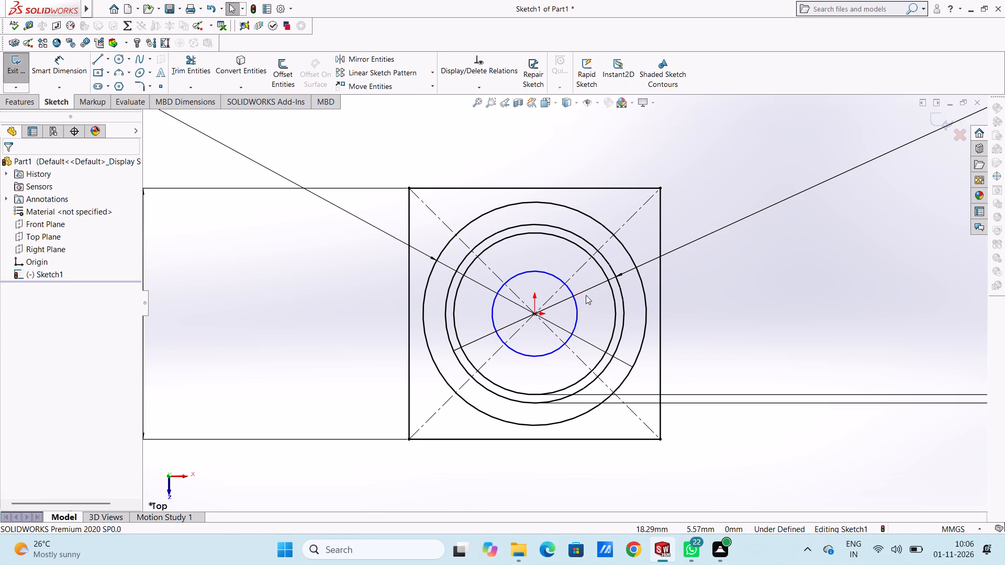
pyautogui.click(48, 81)
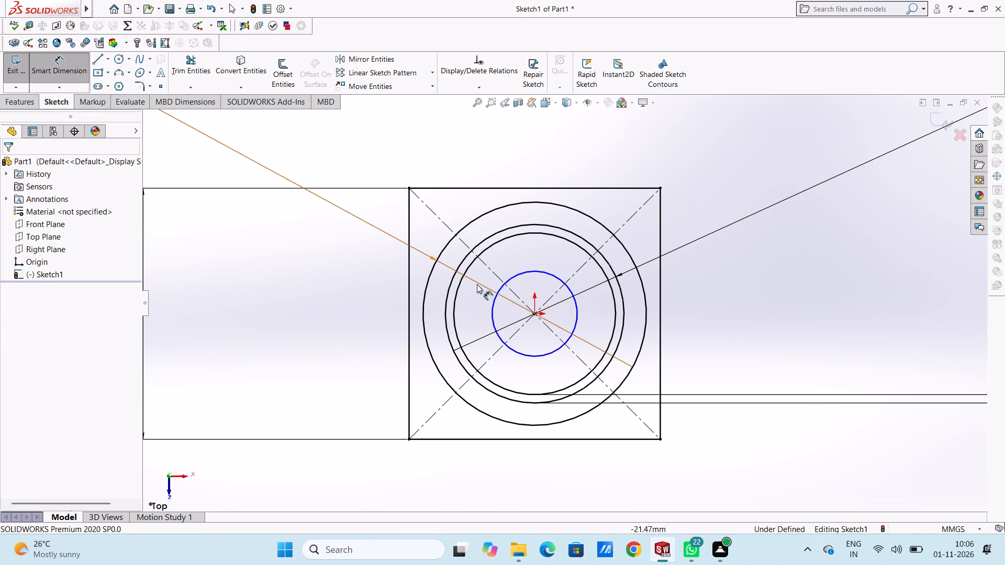
pyautogui.click(526, 270)
pyautogui.scroll(2, 830, 178)
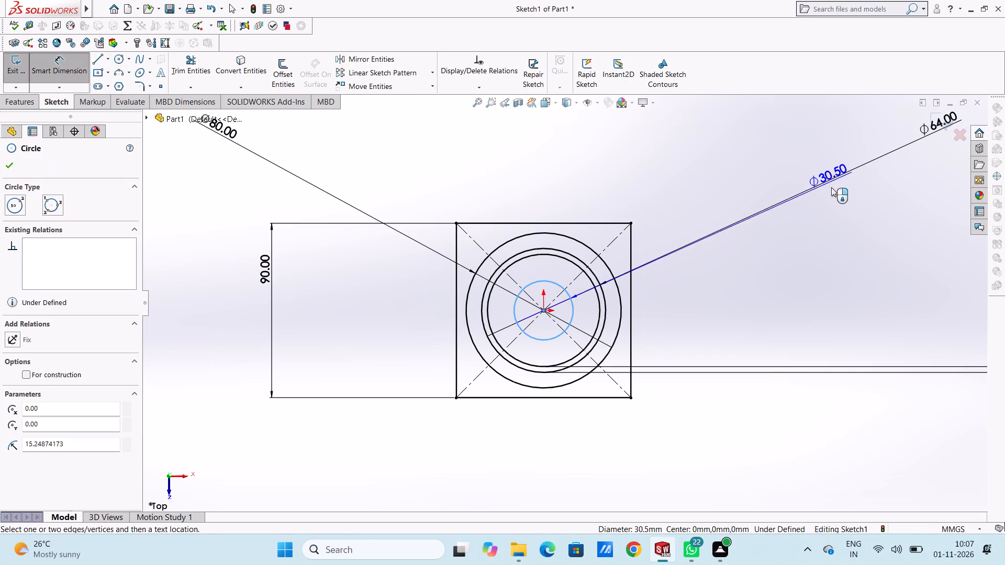
pyautogui.click(886, 212)
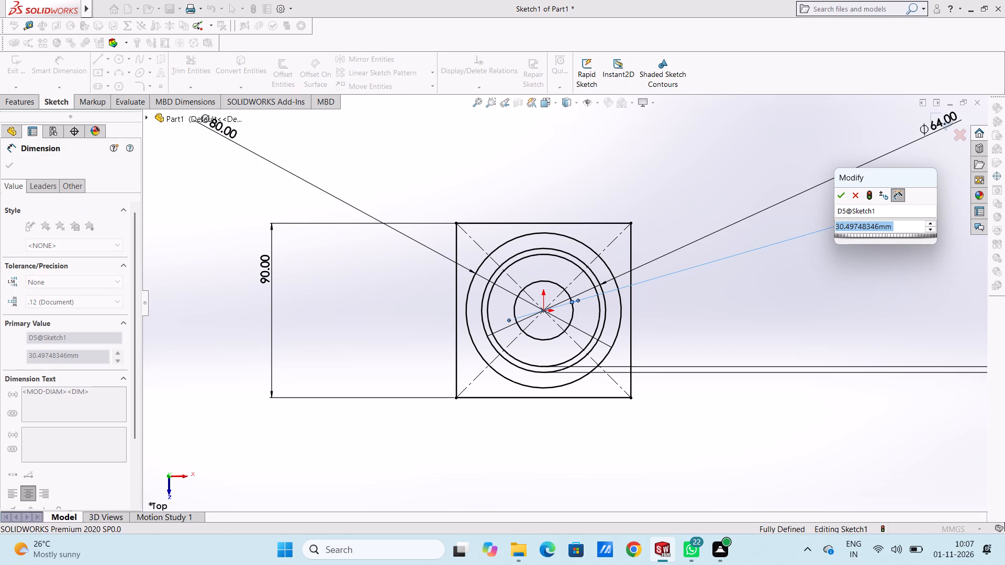
pyautogui.write('47')
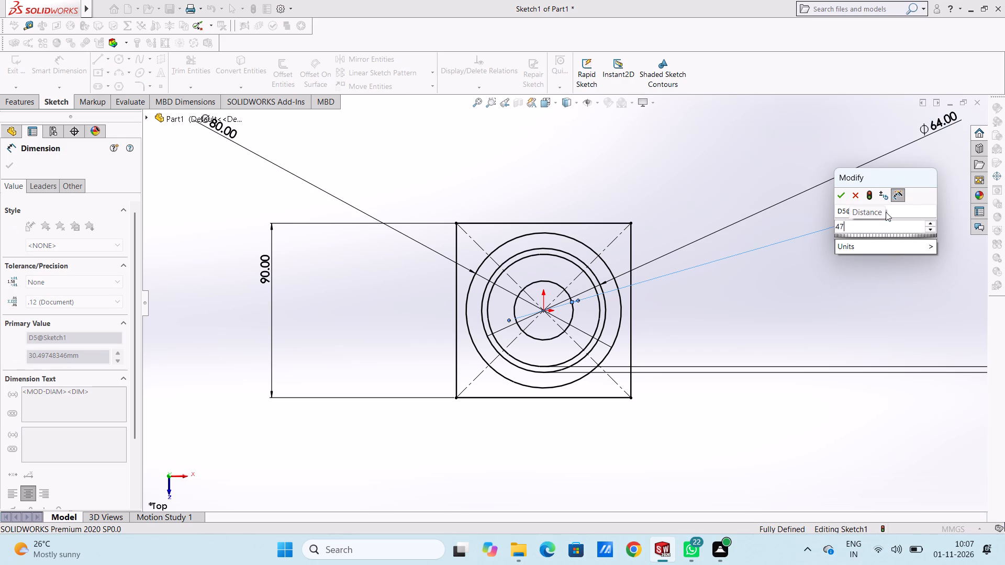
pyautogui.press('Return')
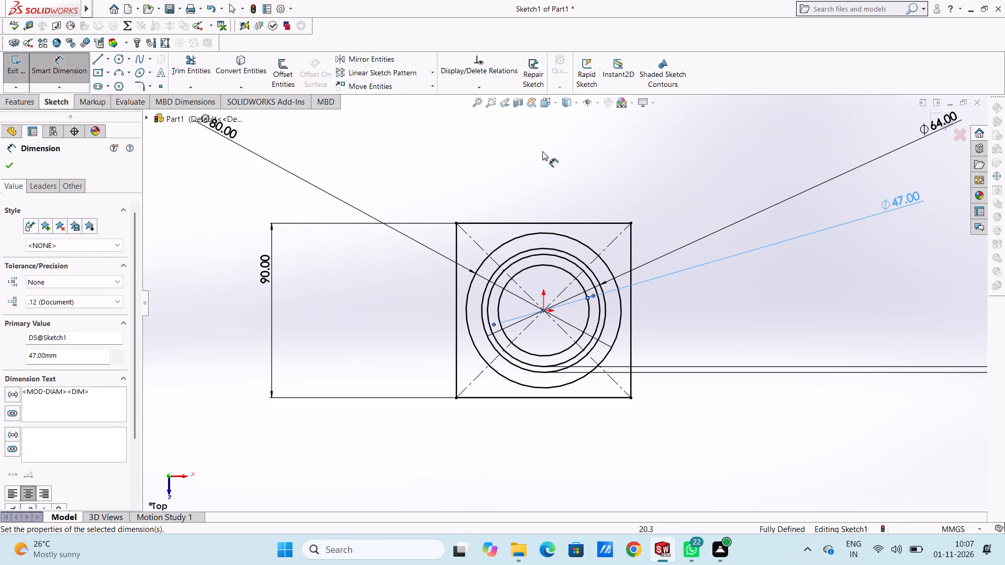
pyautogui.click(494, 175)
# Offset the 47 mm circle inward by 3 mm, with the offset dimension added.
pyautogui.scroll(-2, 557, 322)
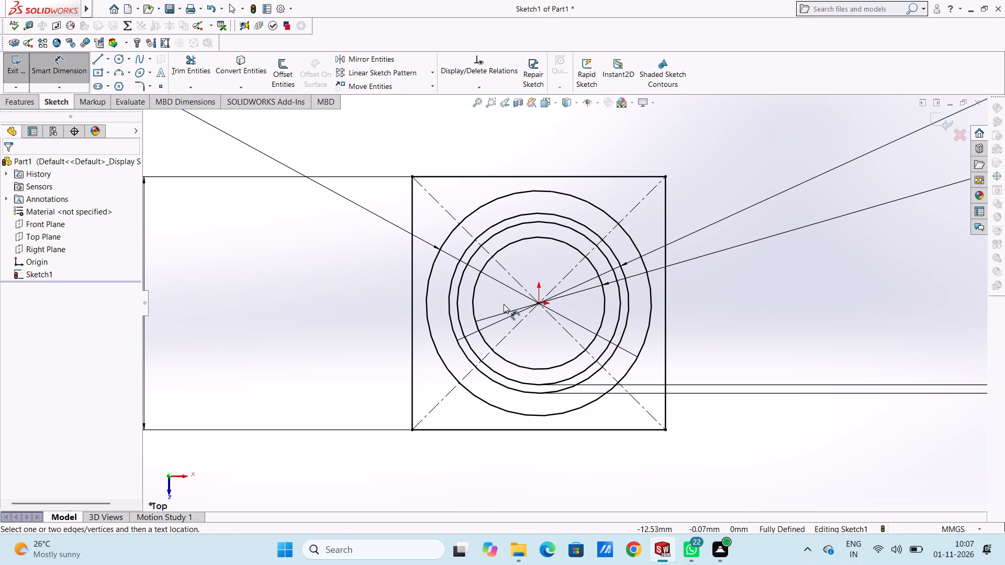
pyautogui.scroll(4, 520, 315)
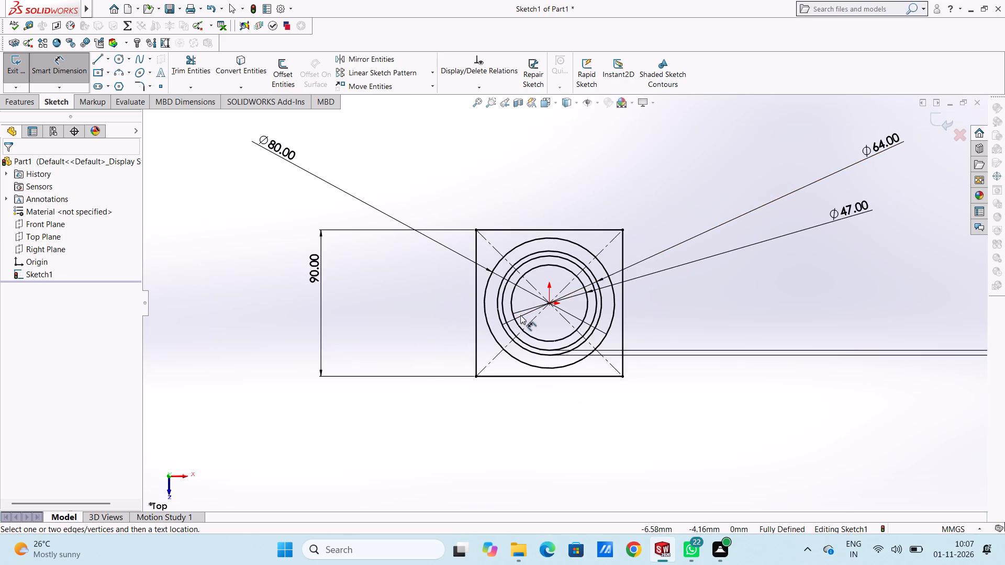
pyautogui.scroll(-3, 590, 360)
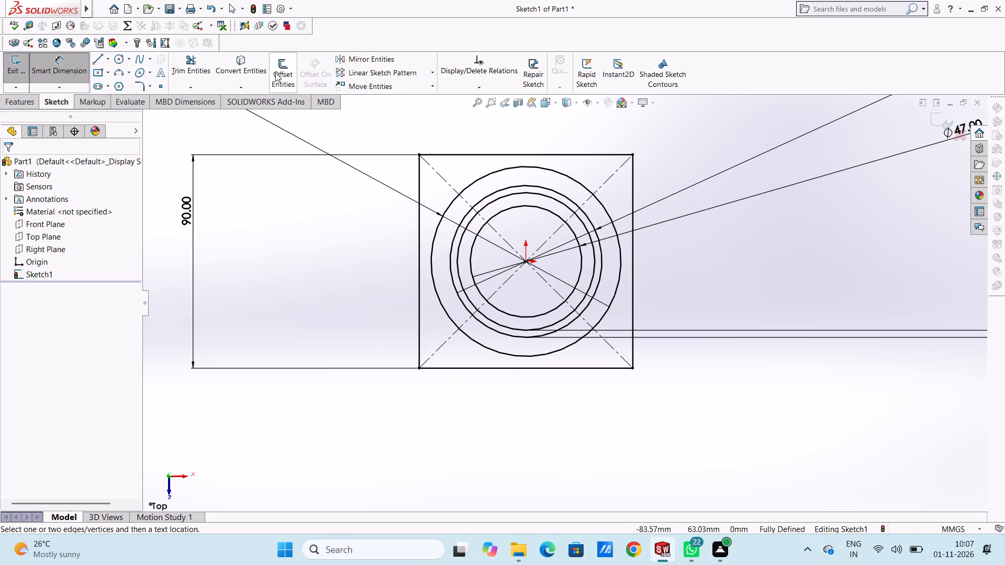
pyautogui.click(275, 73)
pyautogui.click(481, 228)
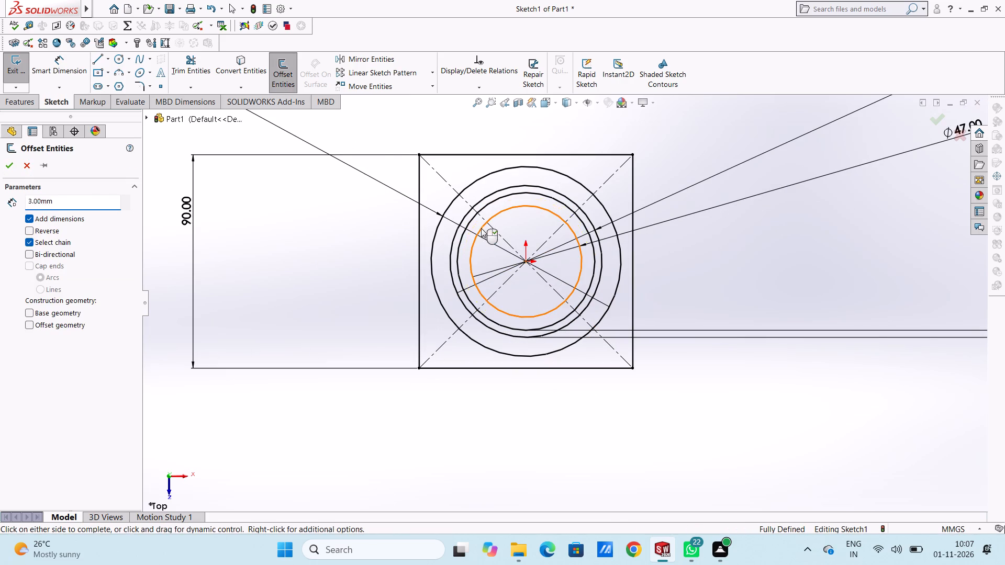
pyautogui.click(35, 228)
pyautogui.click(11, 167)
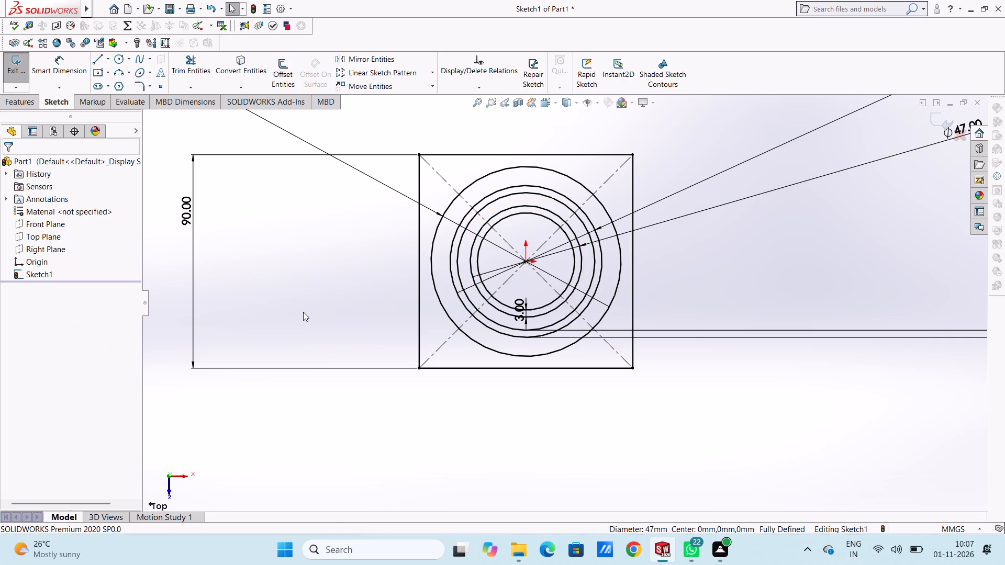
# Move the 47 mm circle's offset dimension outside the square, beyond the 90 mm dimension on the left side.
pyautogui.scroll(4, 526, 354)
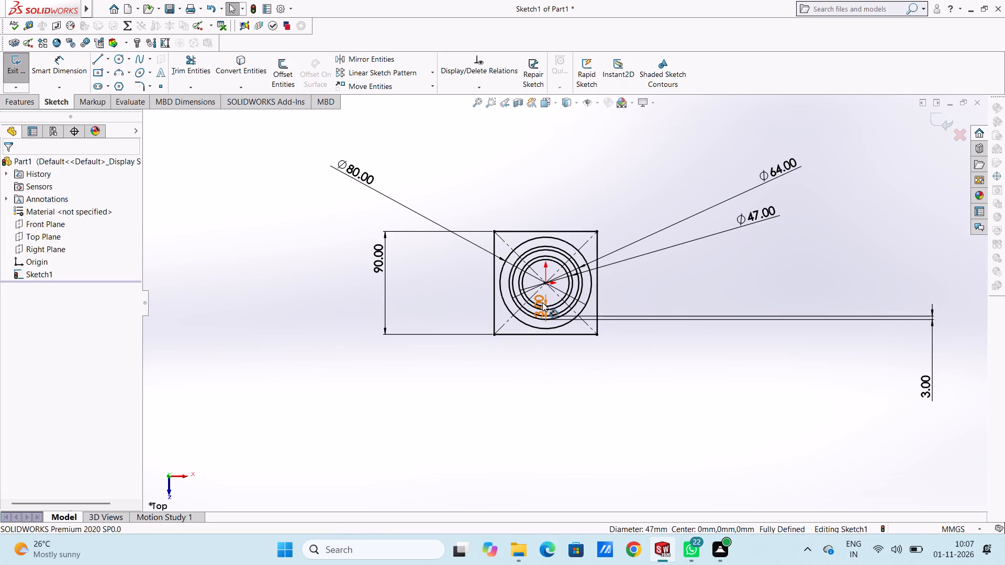
pyautogui.moveTo(542, 302); pyautogui.dragTo(197, 314)
pyautogui.click(269, 233)
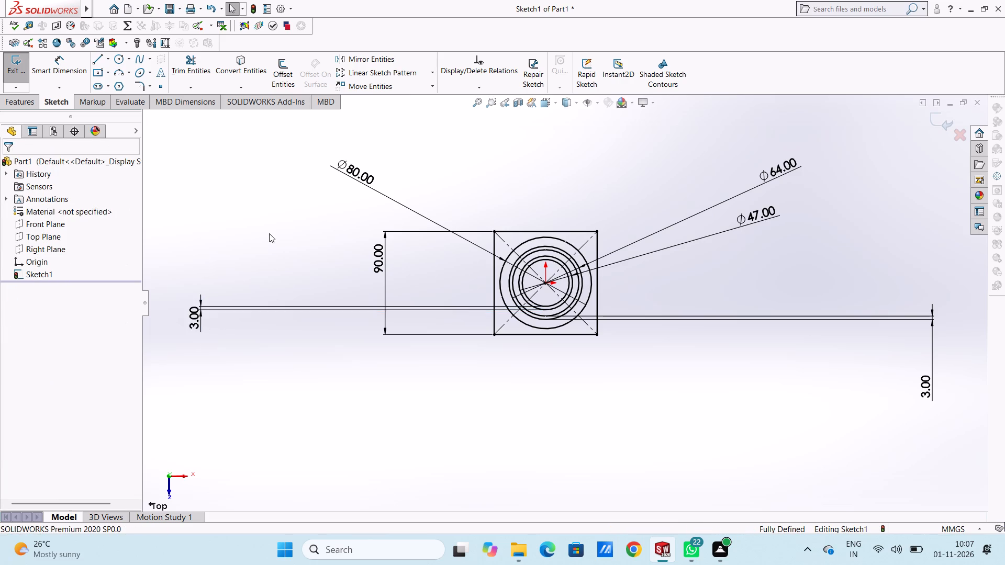
# Sketch a circle about 32 mm in diameter centred on the origin, inside the innermost existing circle.
pyautogui.scroll(-4, 539, 267)
pyautogui.scroll(-2, 608, 287)
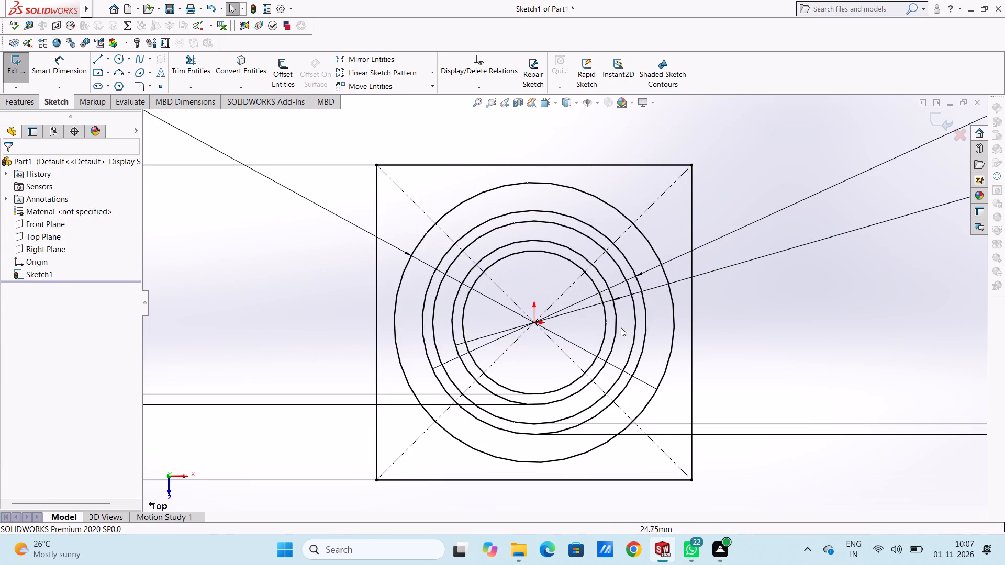
pyautogui.scroll(1, 613, 326)
pyautogui.scroll(-1, 580, 302)
pyautogui.scroll(4, 569, 345)
pyautogui.scroll(-3, 571, 352)
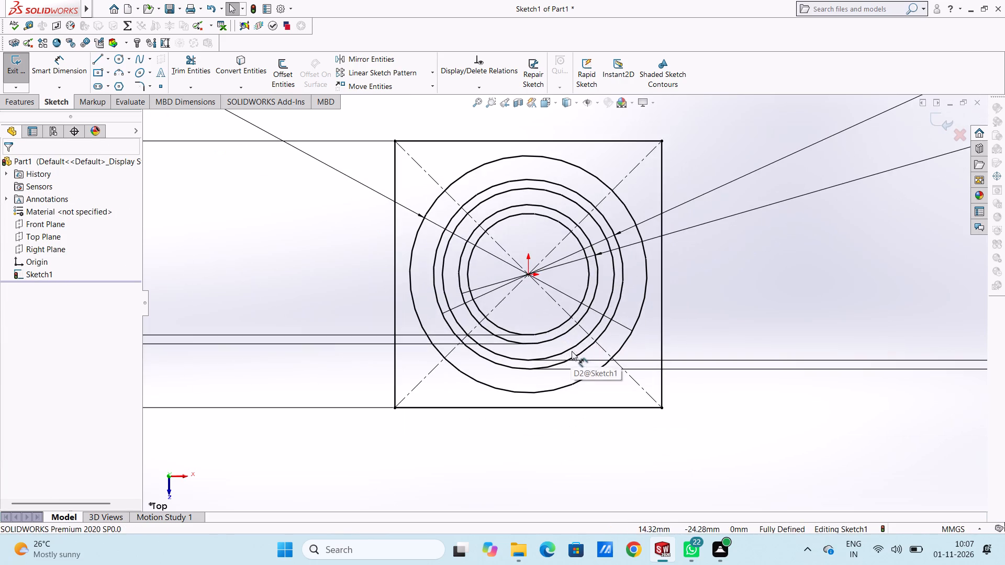
pyautogui.scroll(-3, 541, 237)
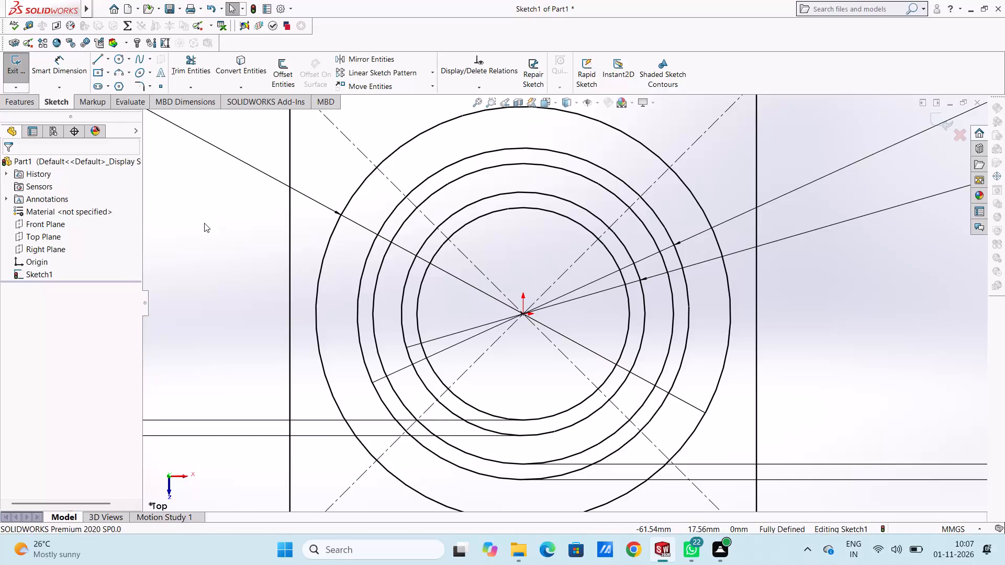
pyautogui.click(118, 61)
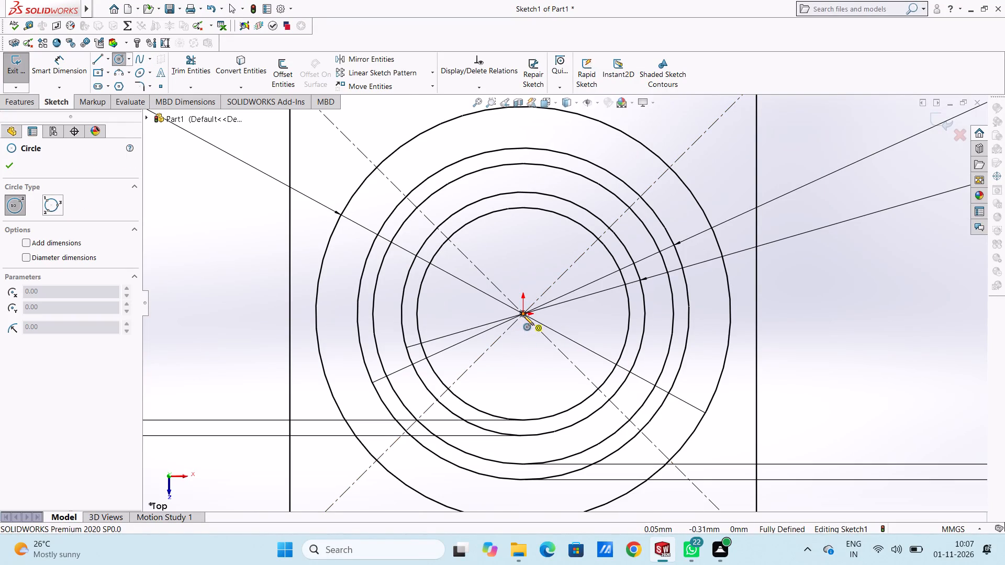
pyautogui.click(523, 315)
pyautogui.click(502, 233)
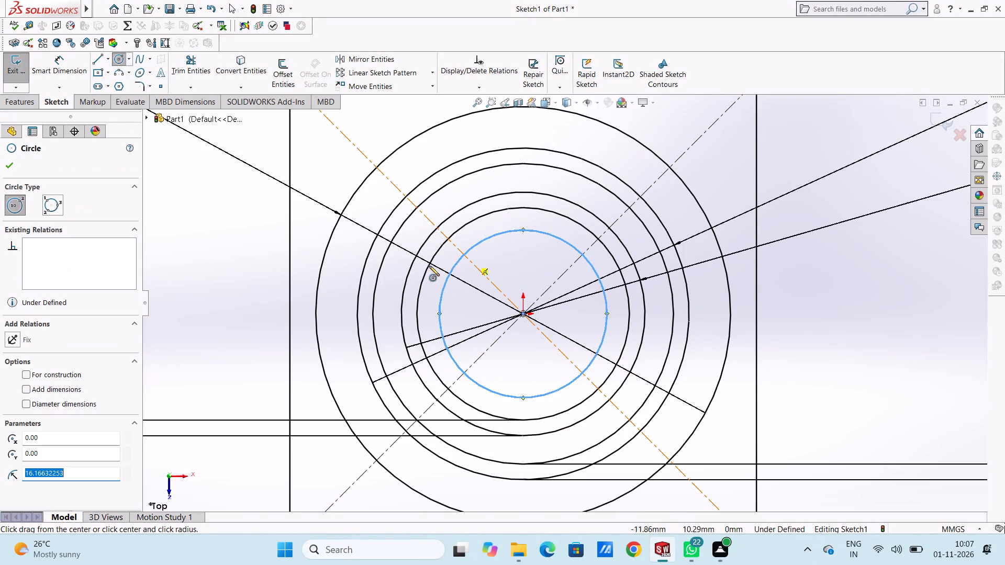
pyautogui.scroll(5, 413, 251)
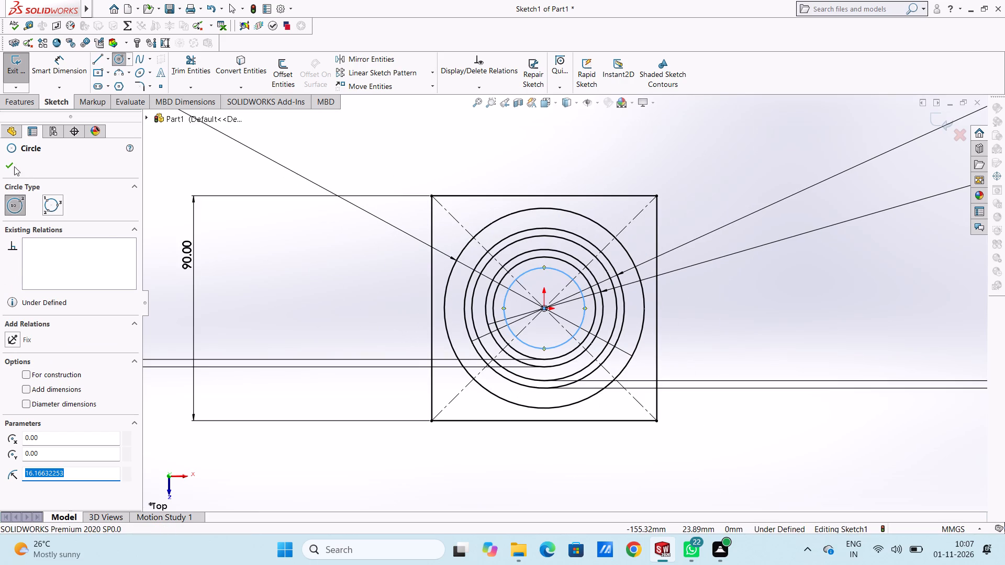
pyautogui.click(14, 166)
pyautogui.click(217, 167)
# Dimension the new innermost circle's diameter as 29 mm, placing the dimension outside the square above the 64 mm one.
pyautogui.click(68, 54)
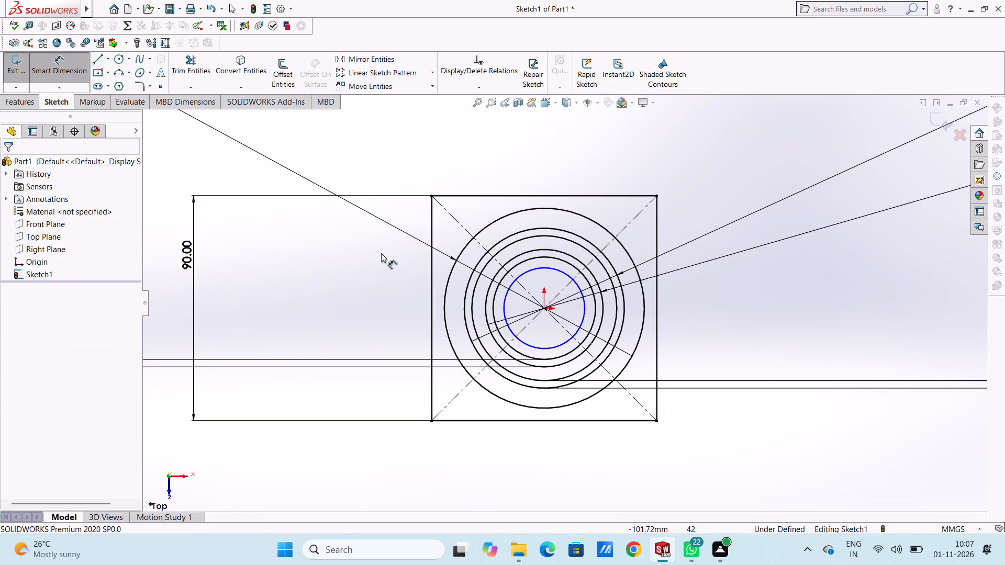
pyautogui.scroll(-3, 564, 302)
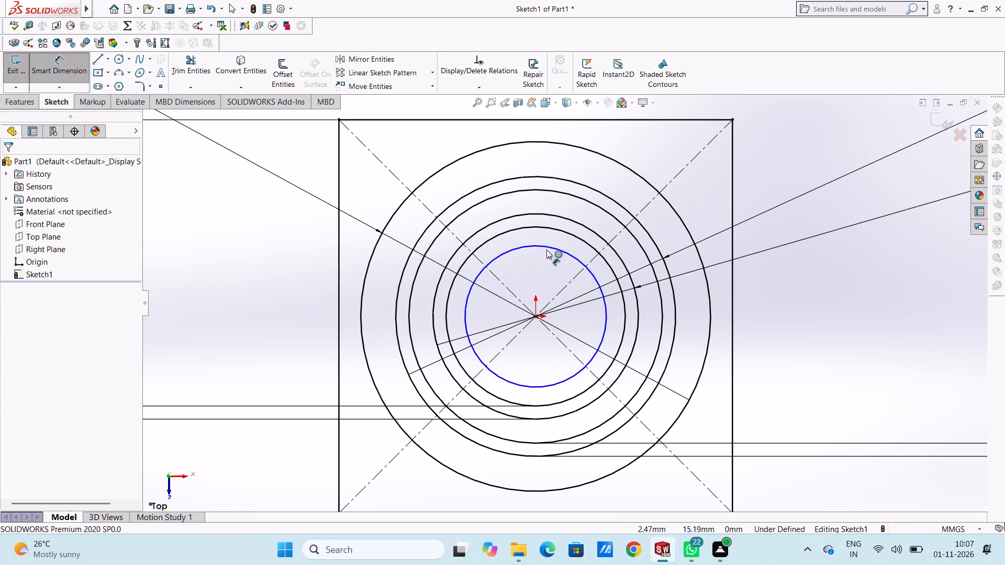
pyautogui.click(548, 248)
pyautogui.scroll(5, 704, 233)
pyautogui.click(781, 157)
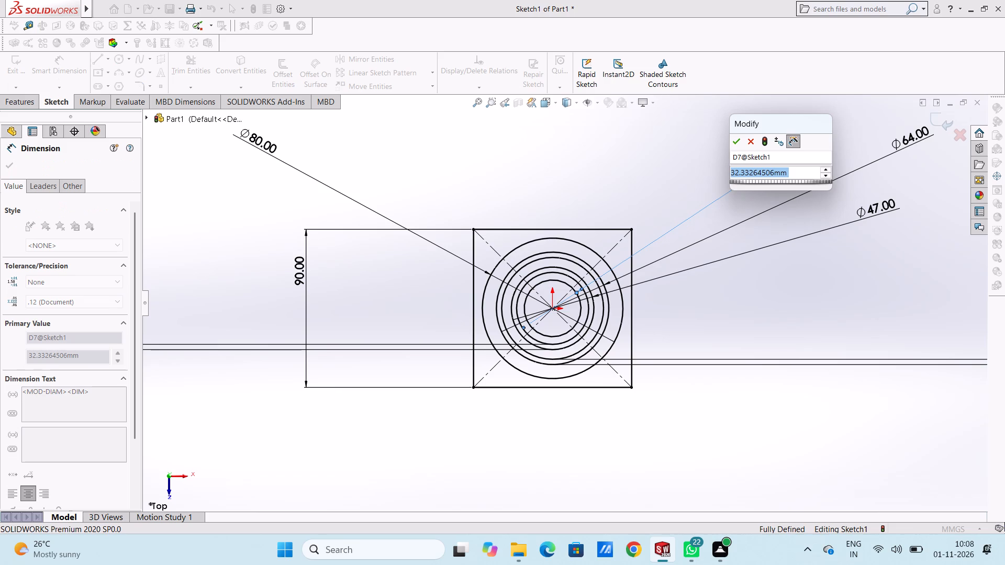
pyautogui.write('29')
pyautogui.press('Return')
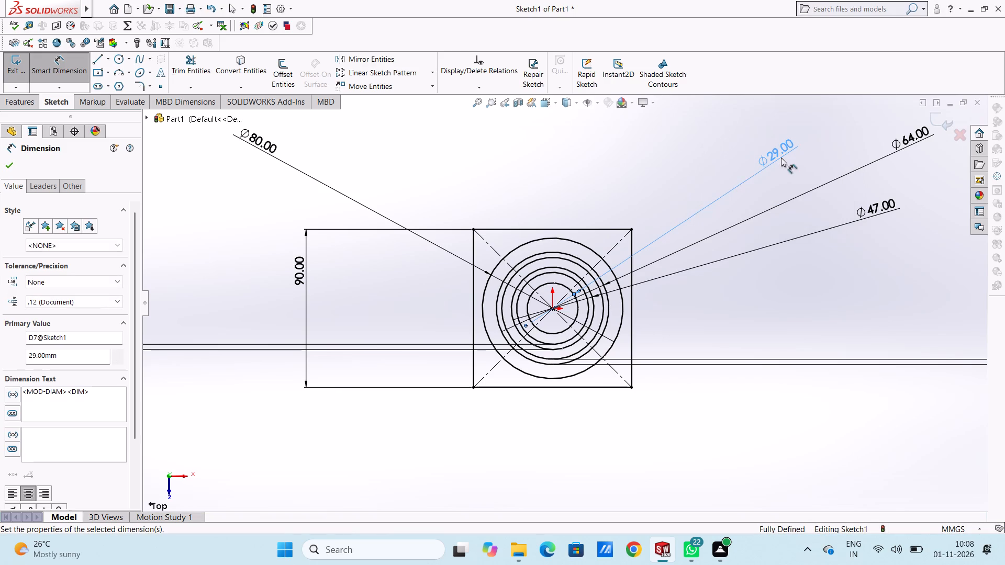
pyautogui.click(530, 173)
# Offset the 29 mm circle inward by 3 mm, with the offset dimension added.
pyautogui.scroll(-4, 540, 298)
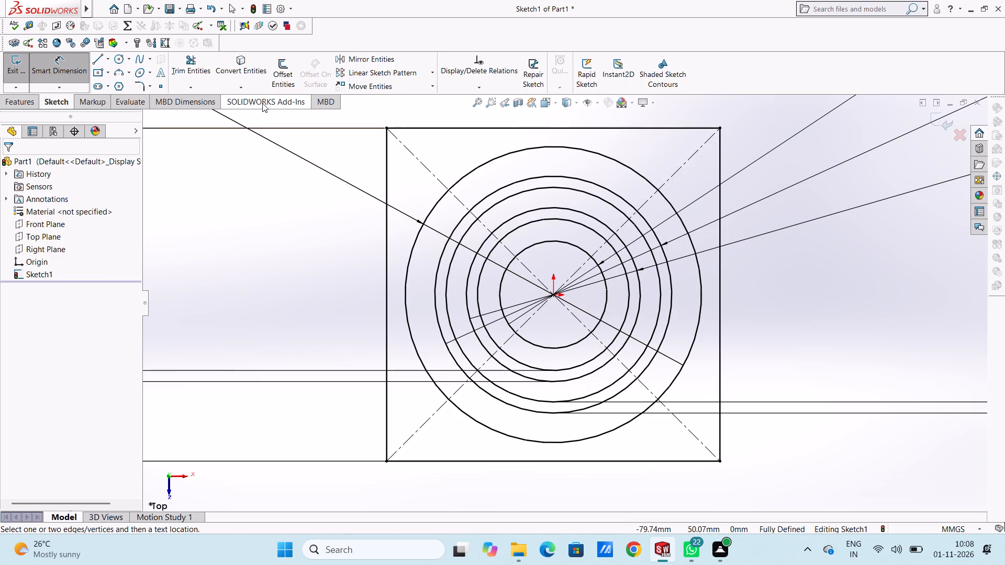
pyautogui.click(280, 73)
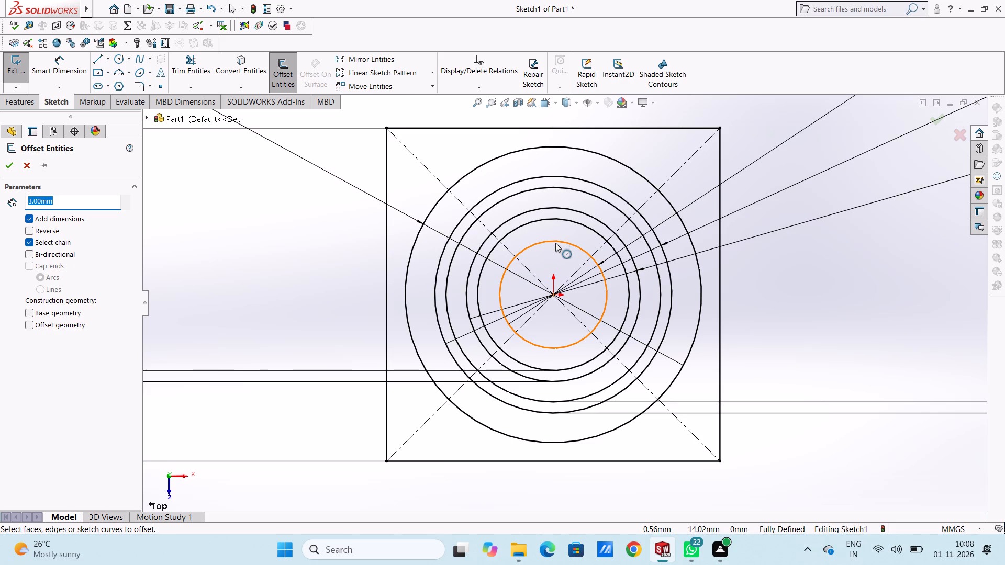
pyautogui.click(555, 243)
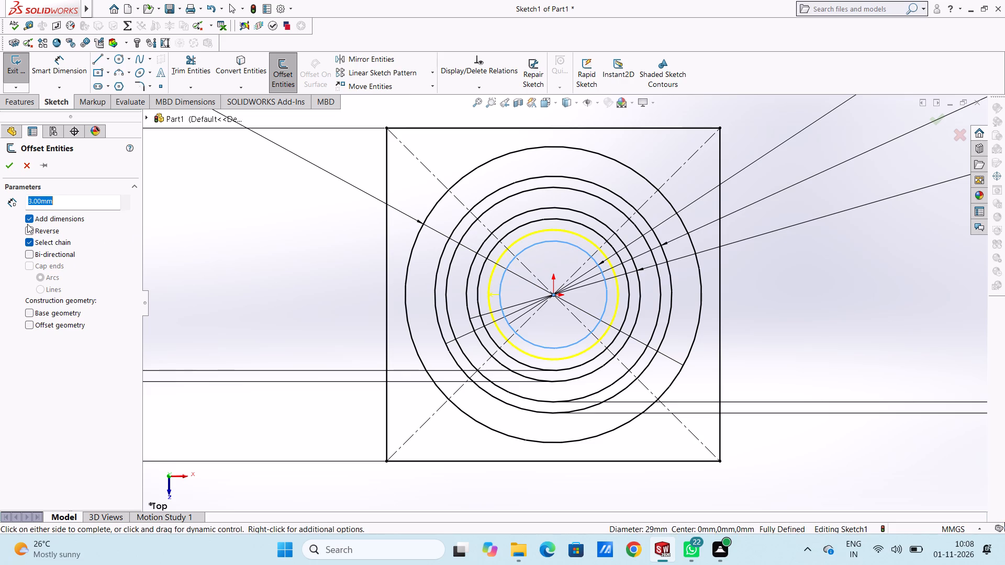
pyautogui.click(30, 228)
pyautogui.click(8, 163)
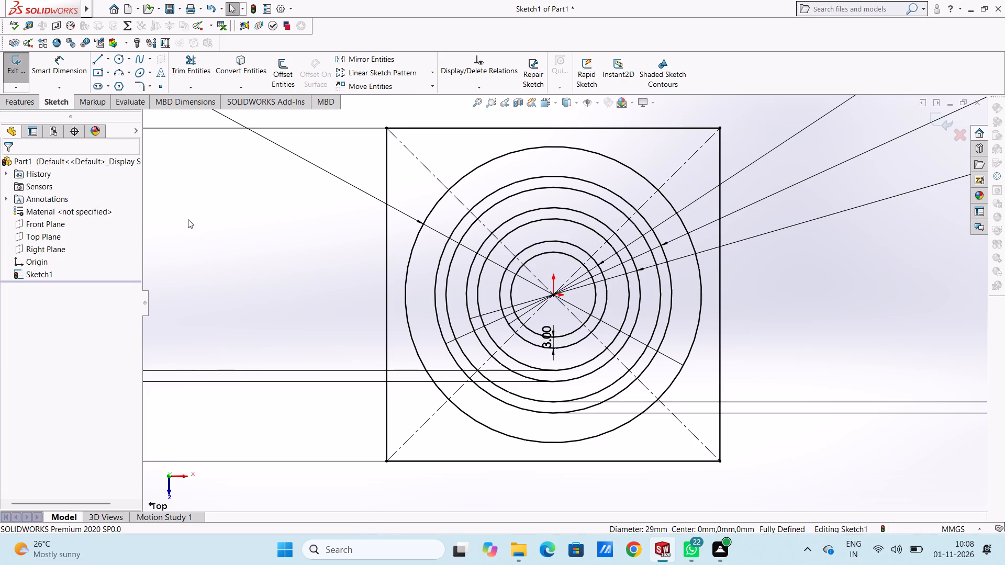
# Move the 29 mm circle's 3 mm offset dimension outside the square, beyond the 90 mm dimension and above the other 3 mm dimension there.
pyautogui.scroll(4, 521, 286)
pyautogui.scroll(-2, 531, 372)
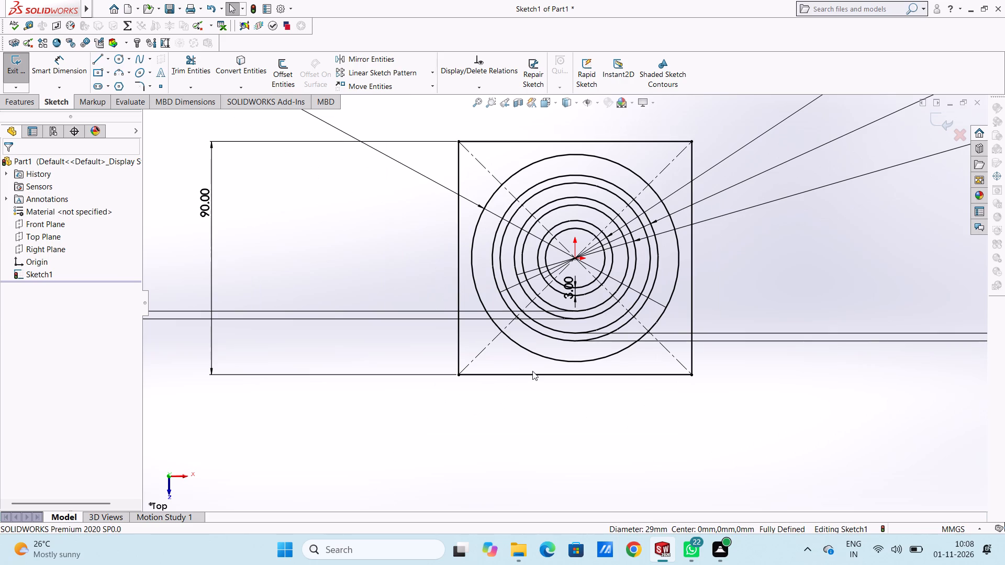
pyautogui.moveTo(568, 283); pyautogui.dragTo(168, 257)
pyautogui.click(293, 226)
pyautogui.scroll(4, 338, 242)
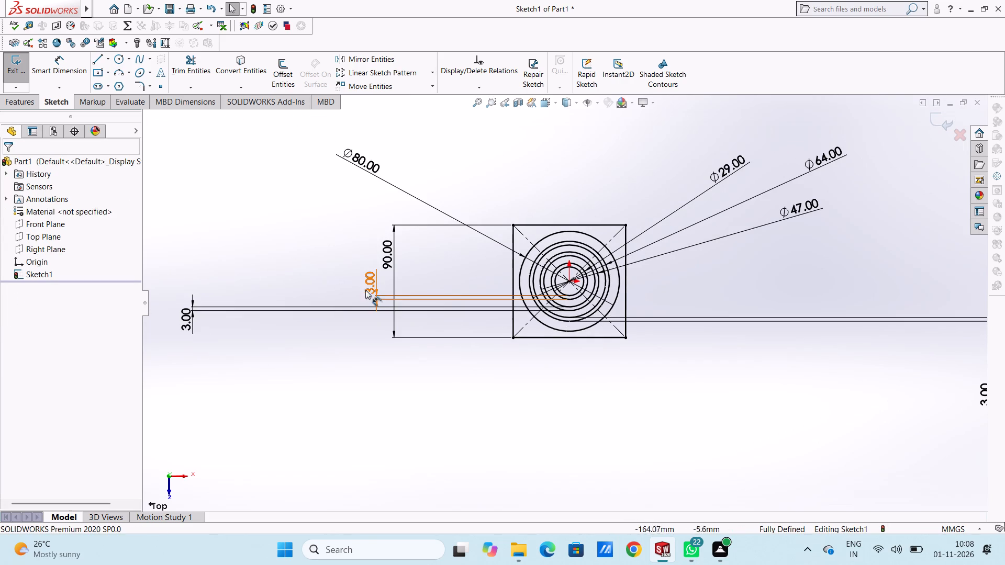
pyautogui.moveTo(370, 291); pyautogui.dragTo(208, 279)
pyautogui.click(271, 238)
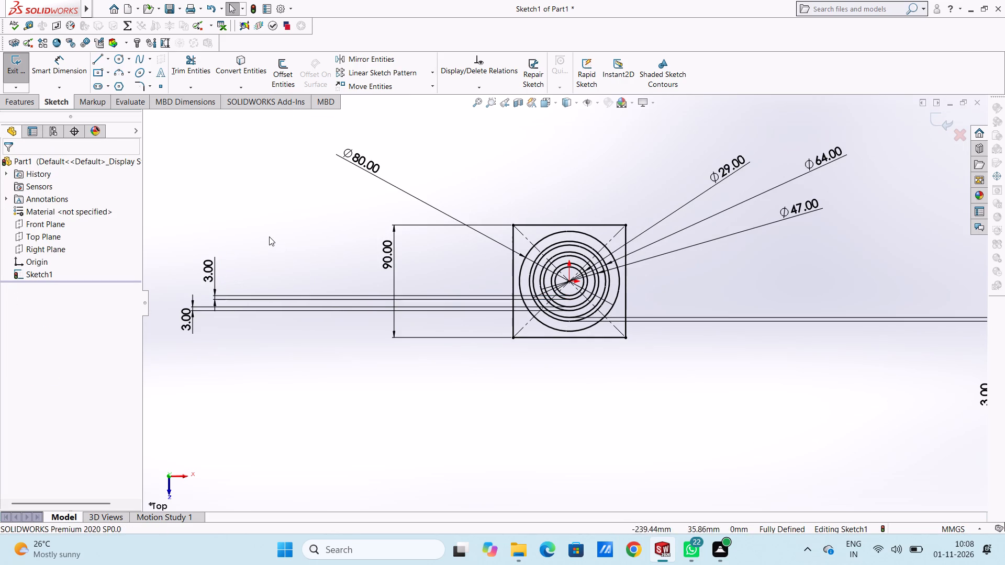
# Sketch a small circle about 12.6 mm in diameter centred on the origin, inside all the other circles.
pyautogui.scroll(-4, 546, 280)
pyautogui.scroll(2, 641, 263)
pyautogui.scroll(-2, 632, 284)
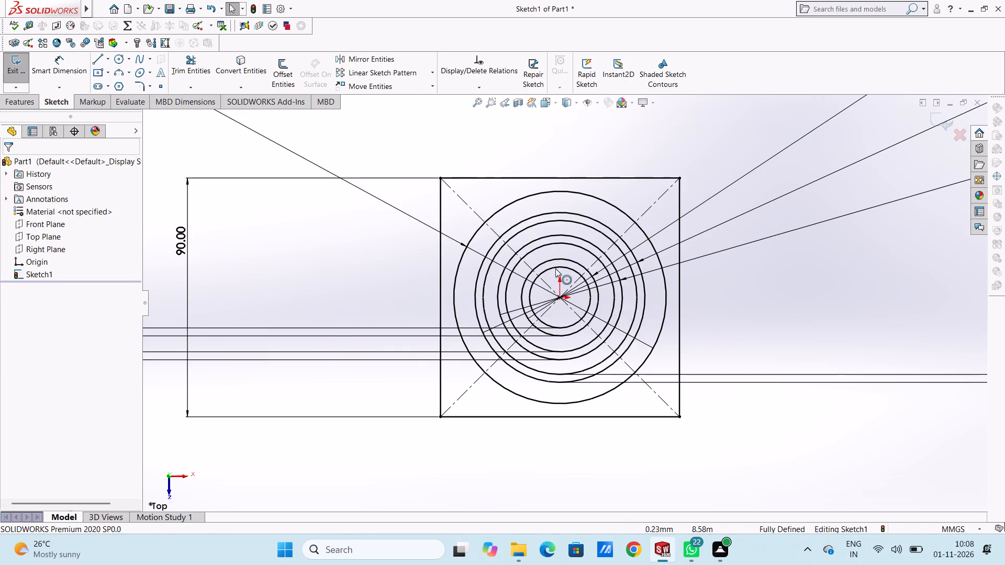
pyautogui.scroll(-3, 554, 268)
pyautogui.scroll(1, 558, 348)
pyautogui.scroll(-3, 570, 375)
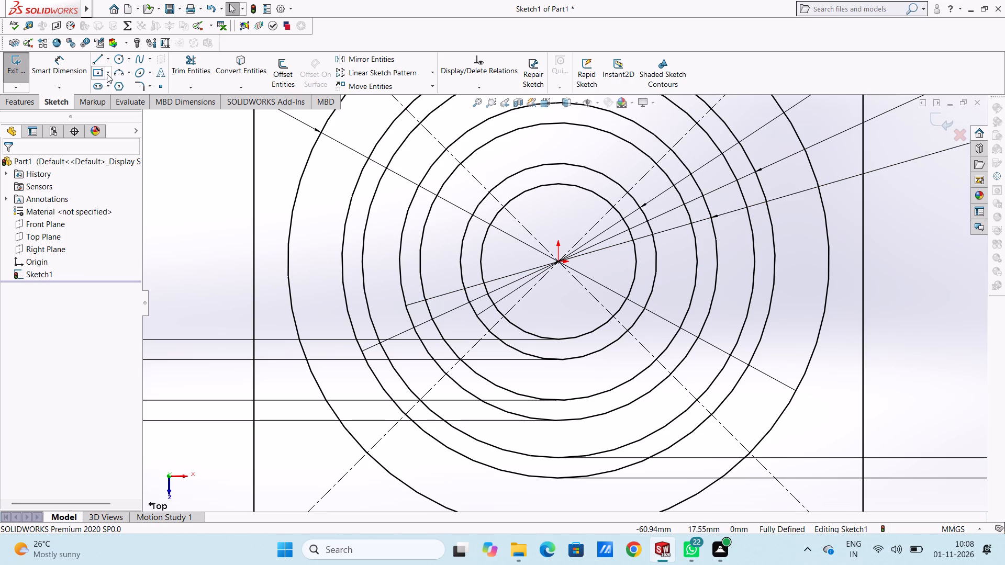
pyautogui.click(116, 54)
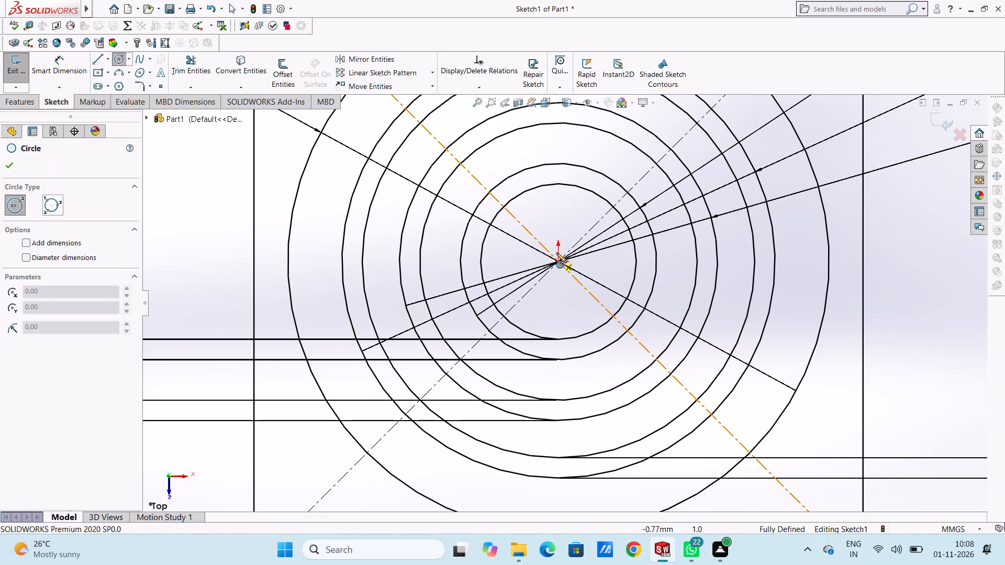
pyautogui.click(559, 259)
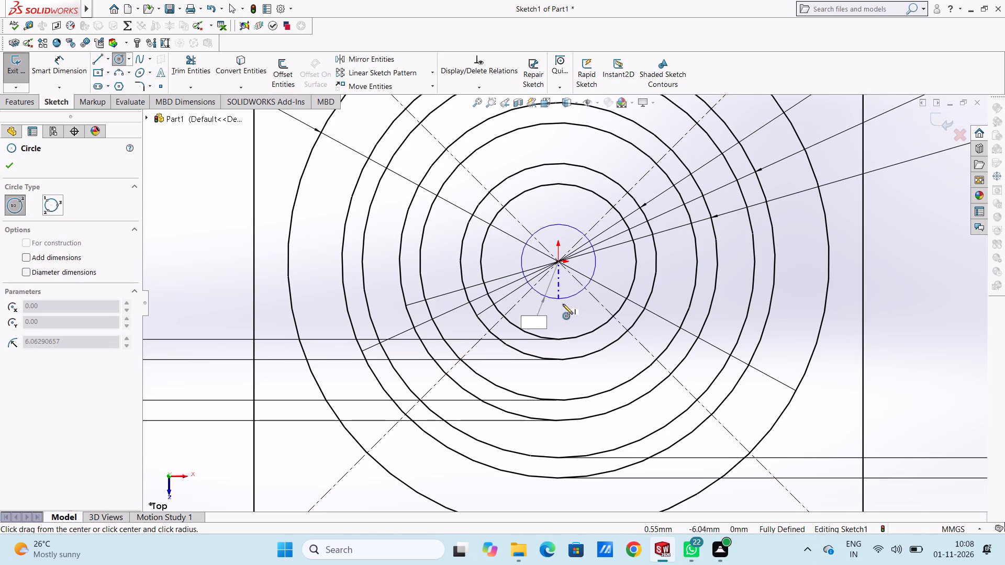
pyautogui.click(563, 304)
pyautogui.scroll(6, 441, 230)
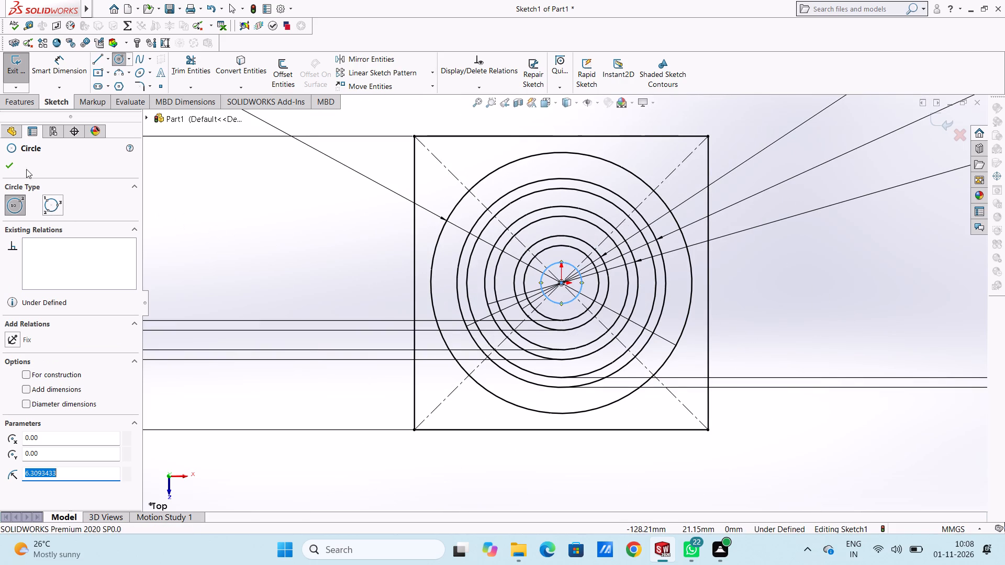
pyautogui.click(8, 166)
pyautogui.click(214, 270)
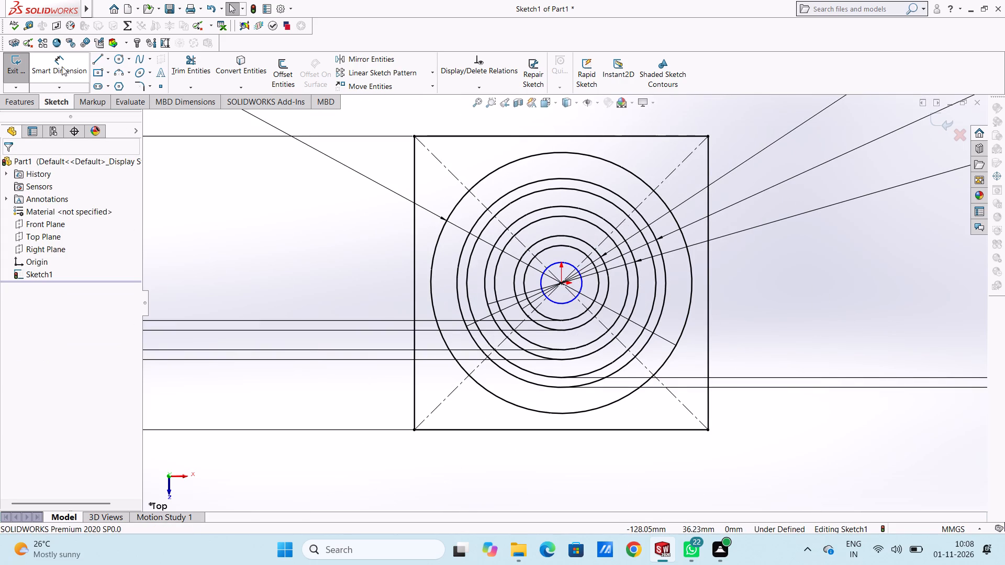
# Dimension the small central circle's diameter as 13 mm, placing the dimension outside the square beyond its lower-left corner.
pyautogui.click(62, 66)
pyautogui.click(552, 303)
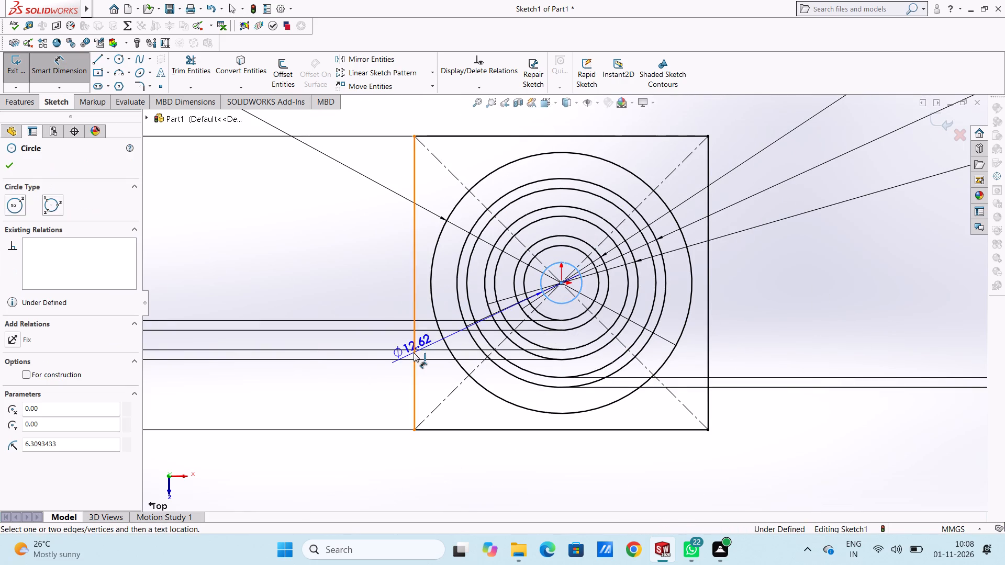
pyautogui.scroll(6, 414, 353)
pyautogui.click(265, 419)
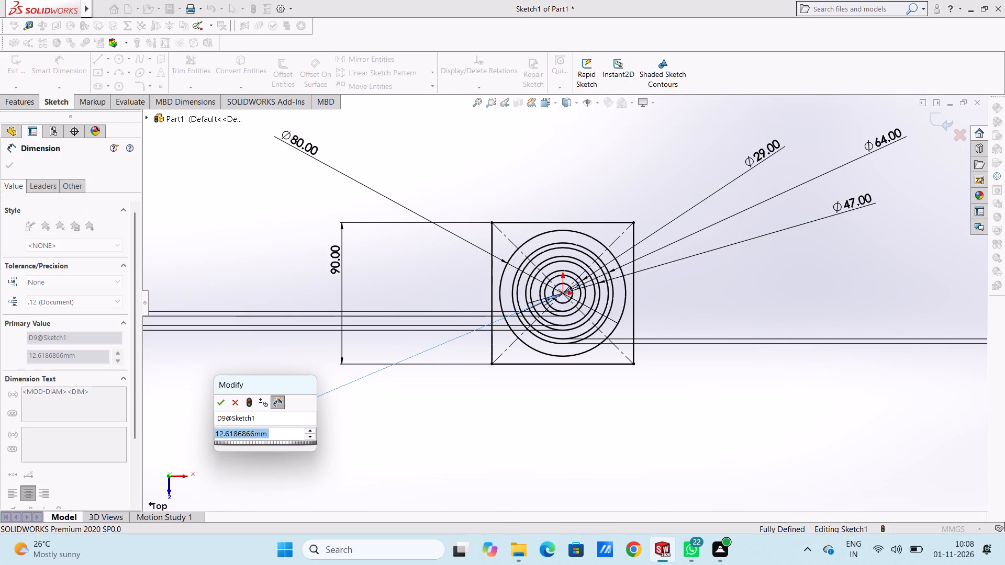
pyautogui.write('13')
pyautogui.press('Return')
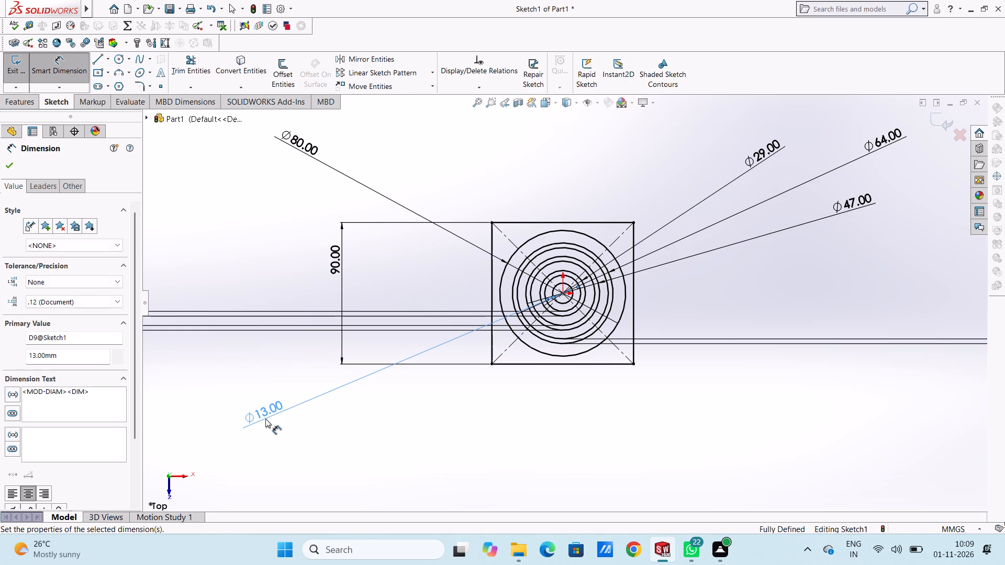
pyautogui.click(281, 240)
# Draw a 90 mm vertical line through the origin, from the midpoint of the square's top edge to its bottom edge.
pyautogui.scroll(-2, 571, 248)
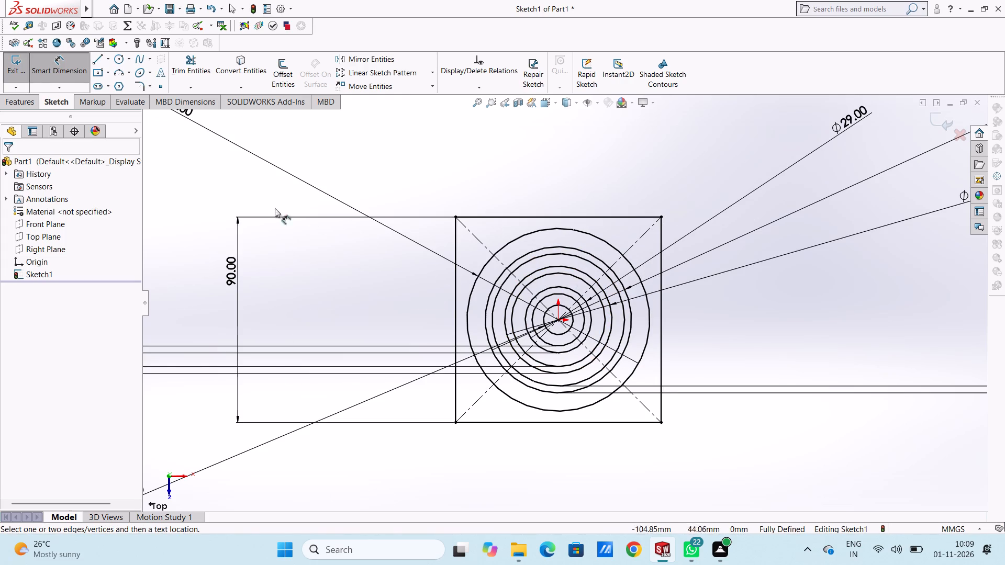
pyautogui.click(63, 66)
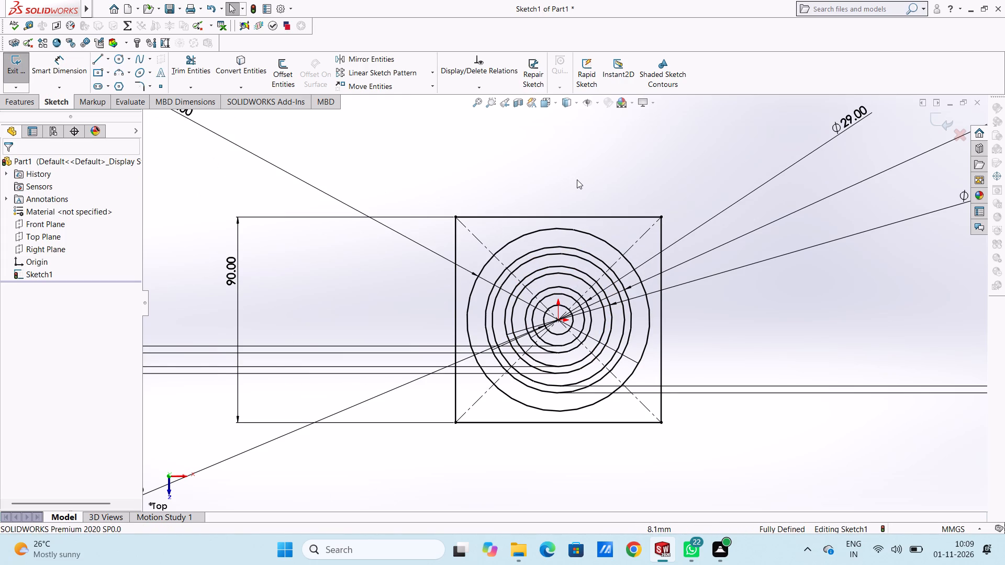
pyautogui.click(97, 59)
pyautogui.scroll(-1, 568, 296)
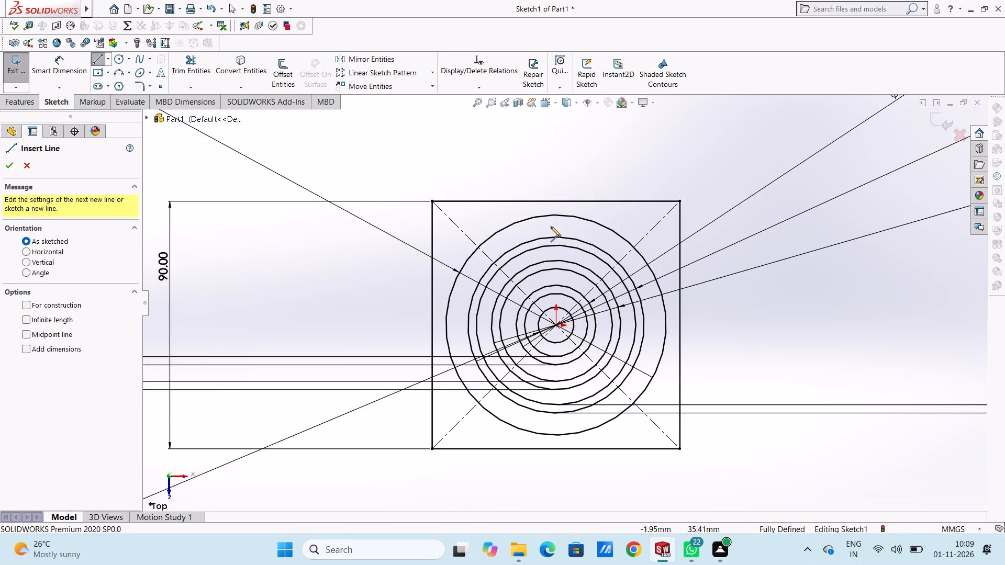
pyautogui.click(555, 200)
pyautogui.scroll(3, 543, 295)
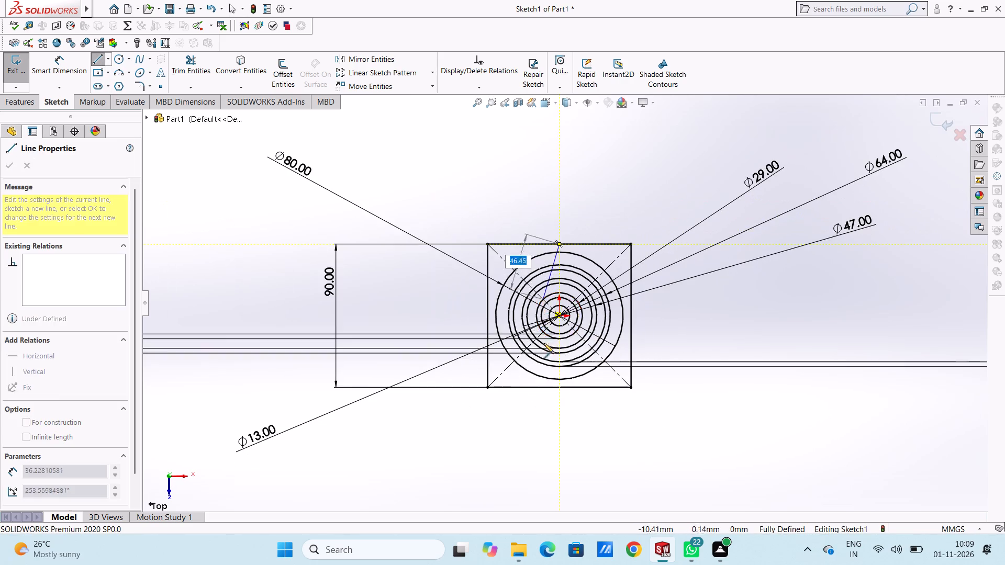
pyautogui.scroll(-5, 558, 389)
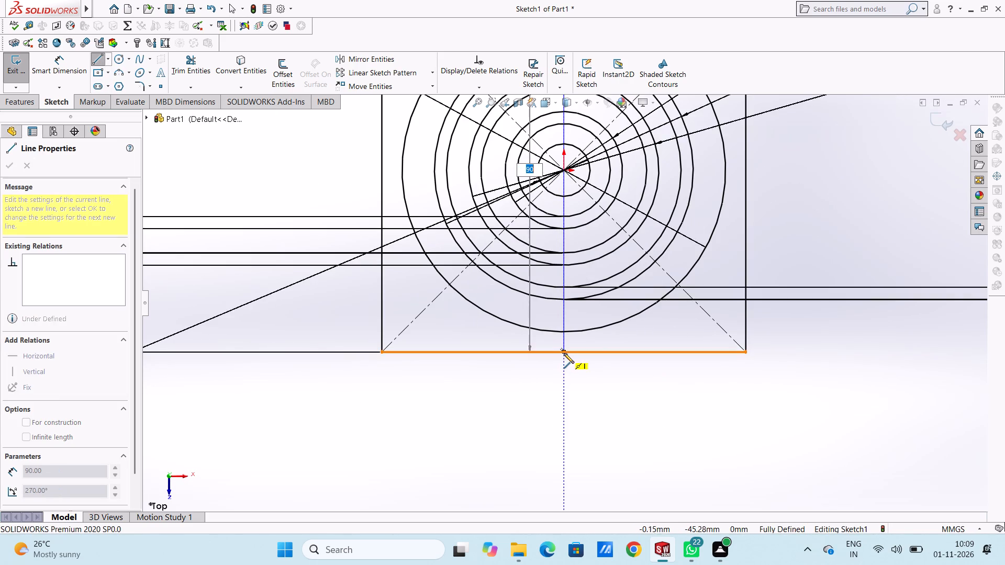
pyautogui.click(564, 353)
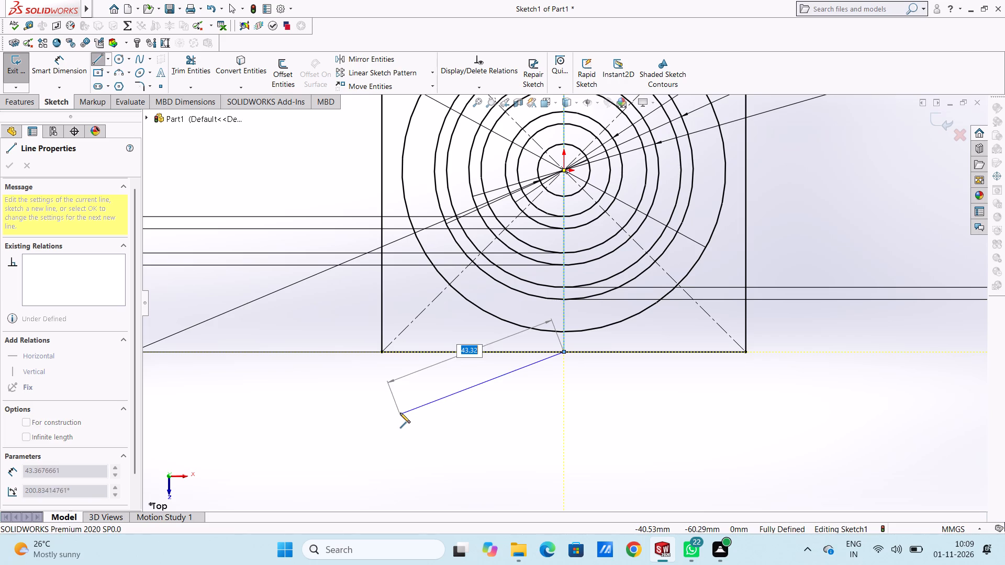
pyautogui.rightClick(400, 405)
pyautogui.doubleClick(414, 409)
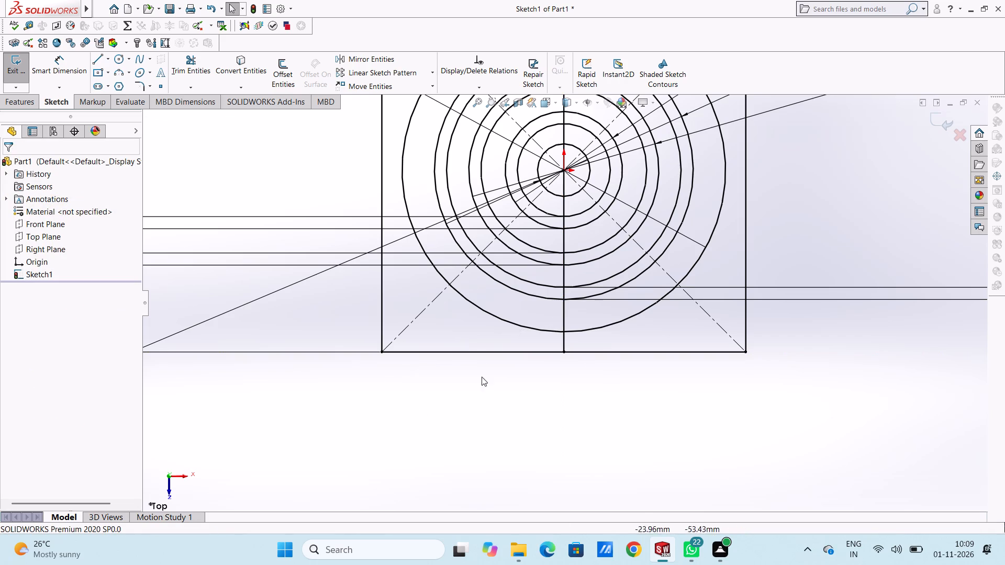
pyautogui.scroll(4, 566, 255)
pyautogui.scroll(-2, 599, 197)
pyautogui.scroll(2, 582, 157)
pyautogui.scroll(-3, 577, 211)
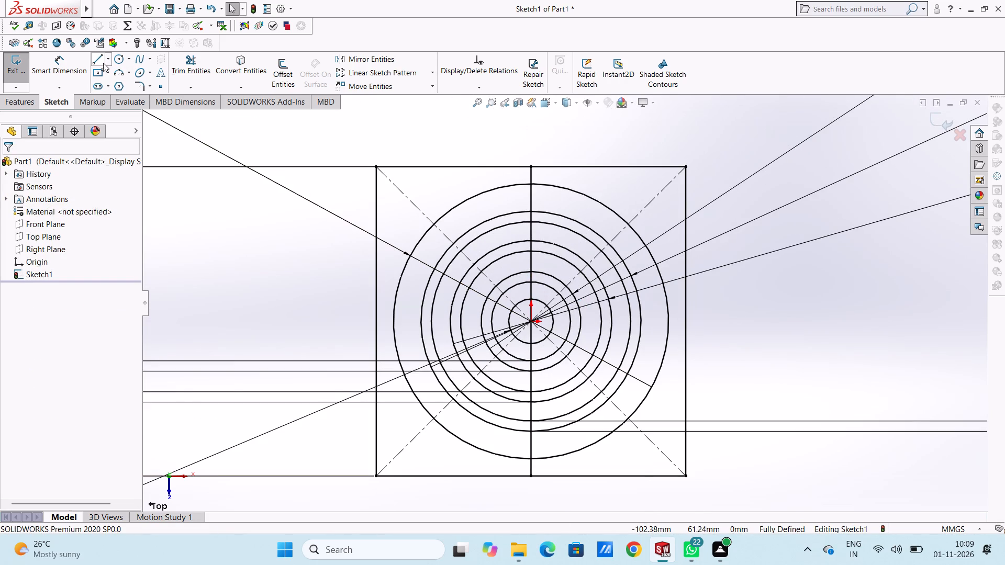
# Draw a 90 mm horizontal line through the origin, from the midpoint of the square's left edge to its right edge.
pyautogui.click(103, 61)
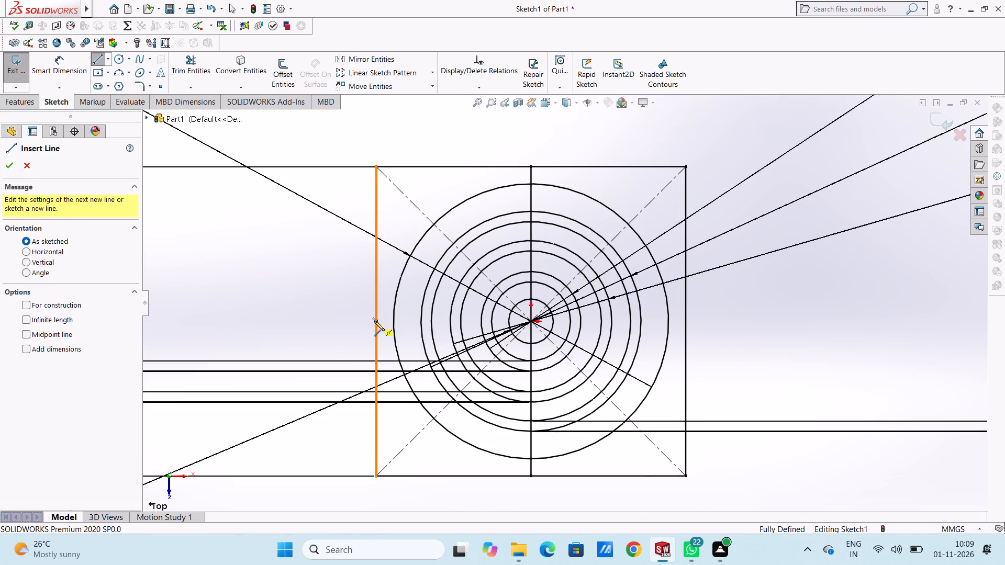
pyautogui.click(376, 322)
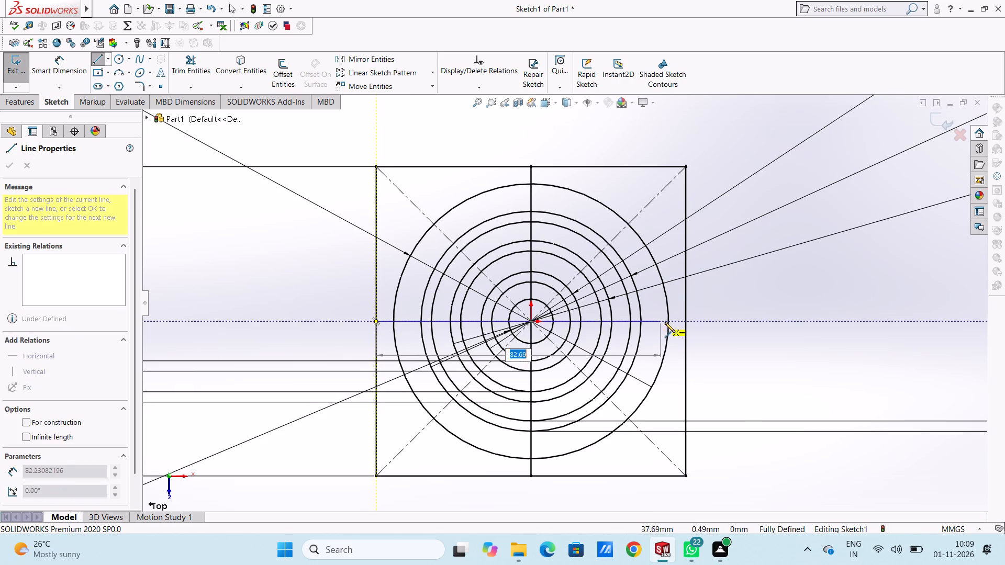
pyautogui.click(685, 322)
pyautogui.rightClick(833, 252)
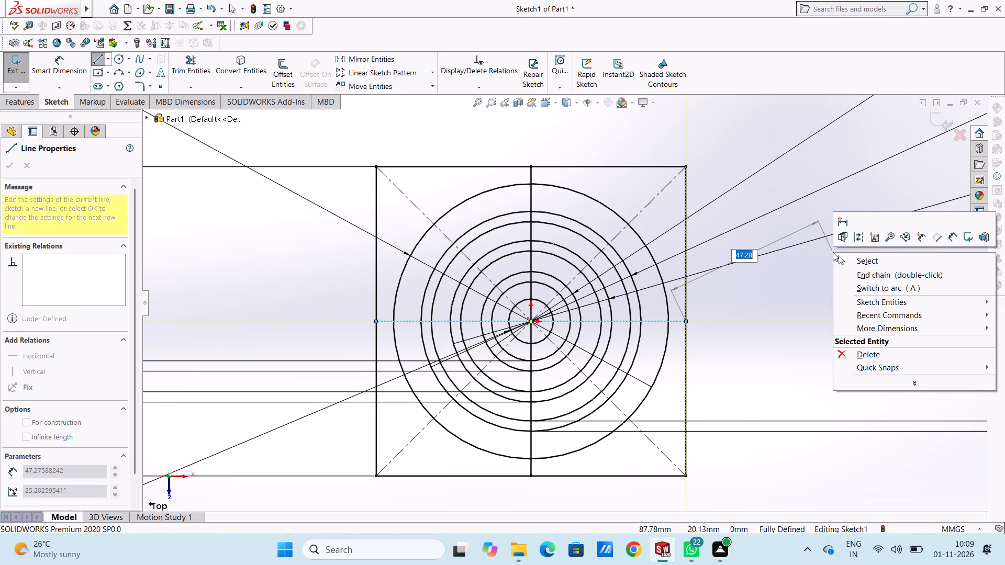
pyautogui.click(836, 258)
pyautogui.click(806, 274)
# Offset the vertical and horizontal centre lines 1 mm bi-directionally, with chain selection off and dimensions added.
pyautogui.scroll(2, 522, 247)
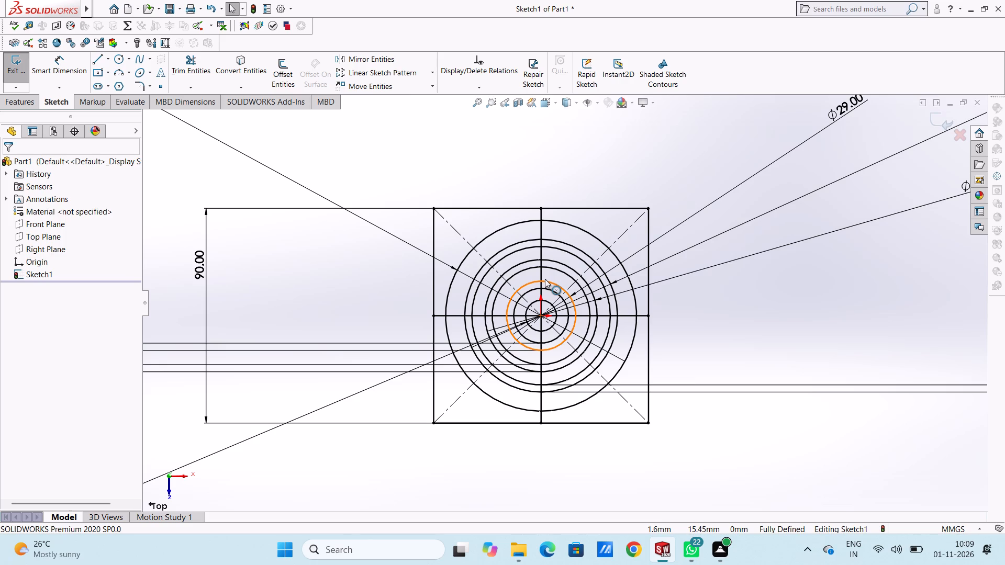
pyautogui.scroll(-3, 569, 241)
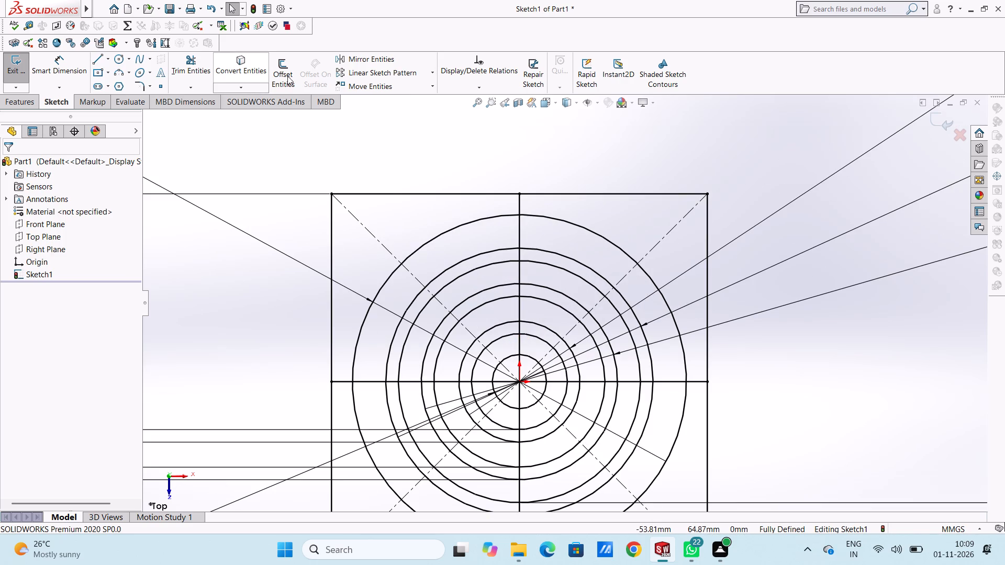
pyautogui.click(282, 68)
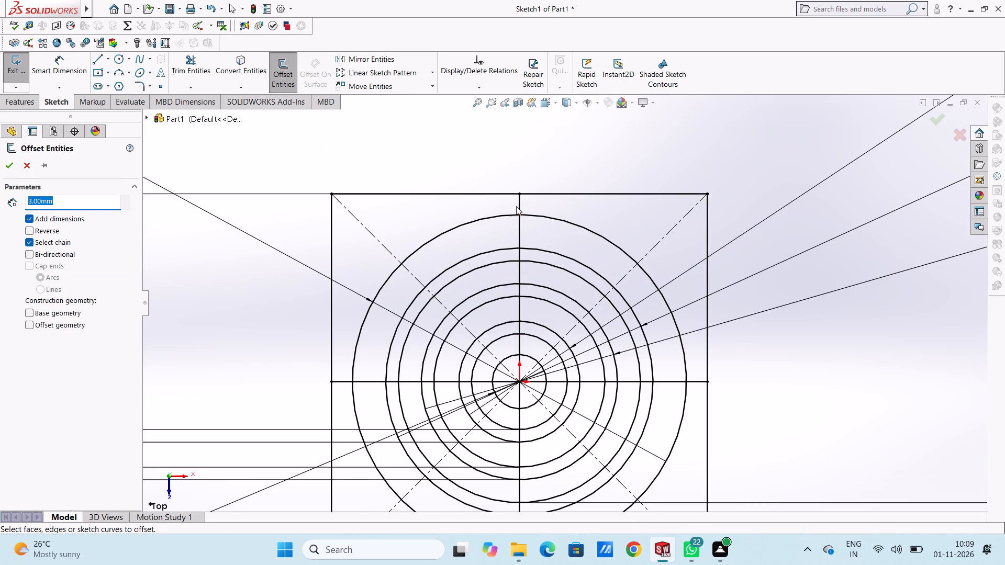
pyautogui.click(520, 202)
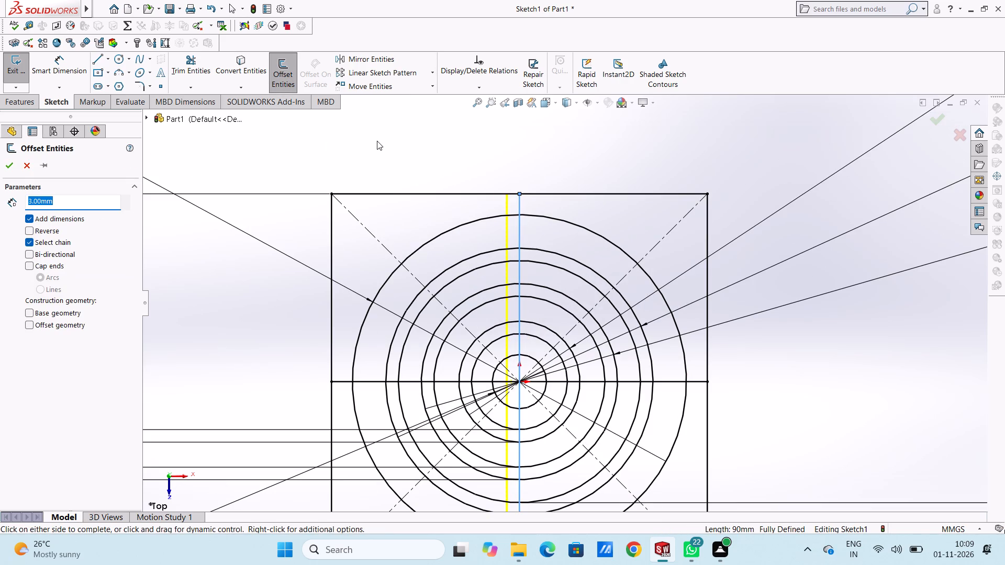
pyautogui.press('1')
pyautogui.press('Return')
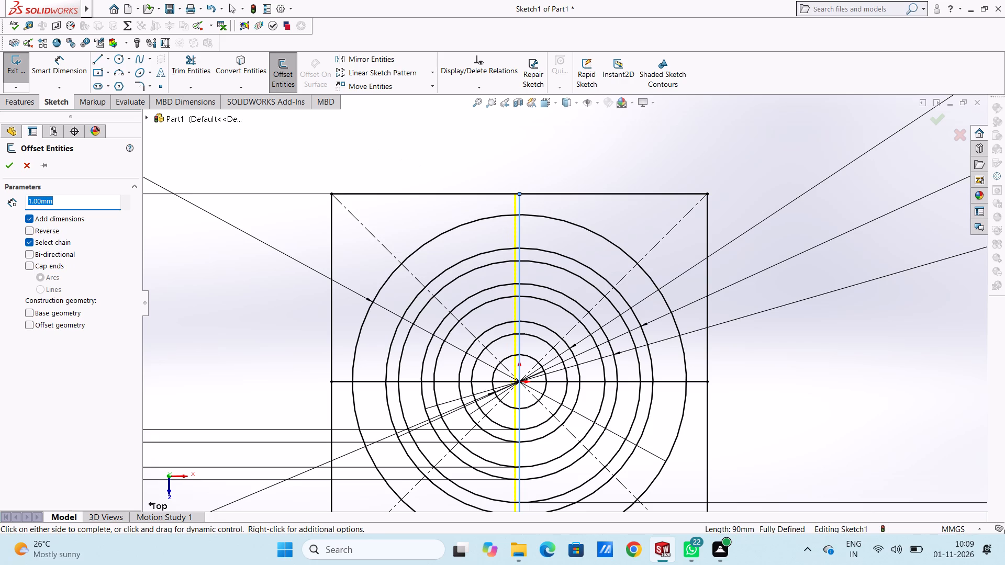
pyautogui.click(30, 253)
pyautogui.click(31, 242)
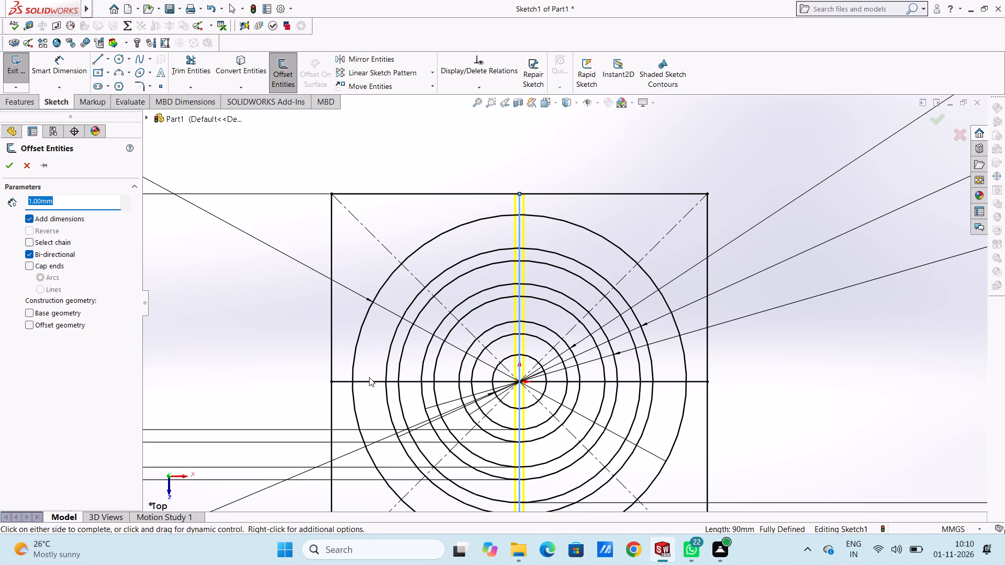
pyautogui.click(370, 379)
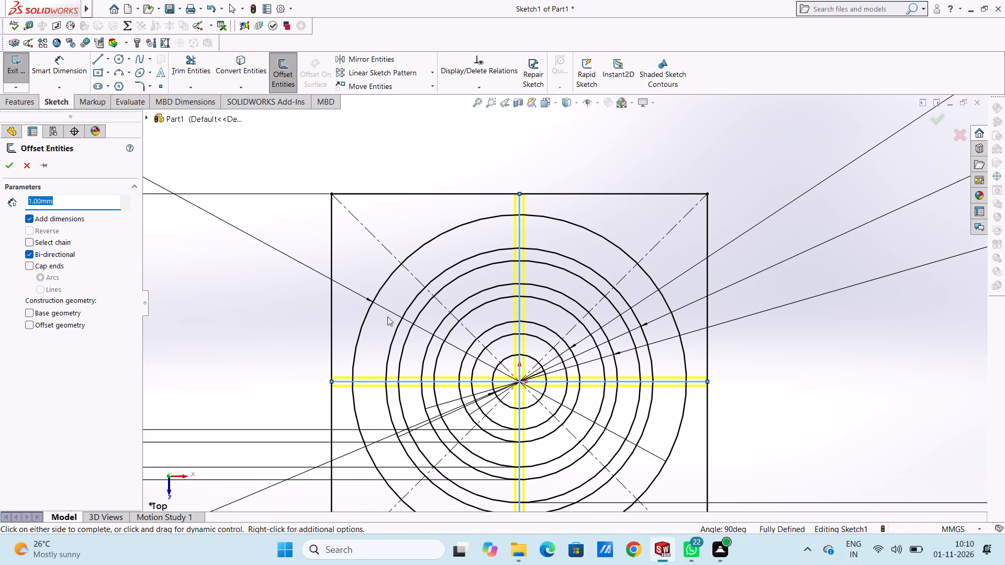
pyautogui.click(8, 167)
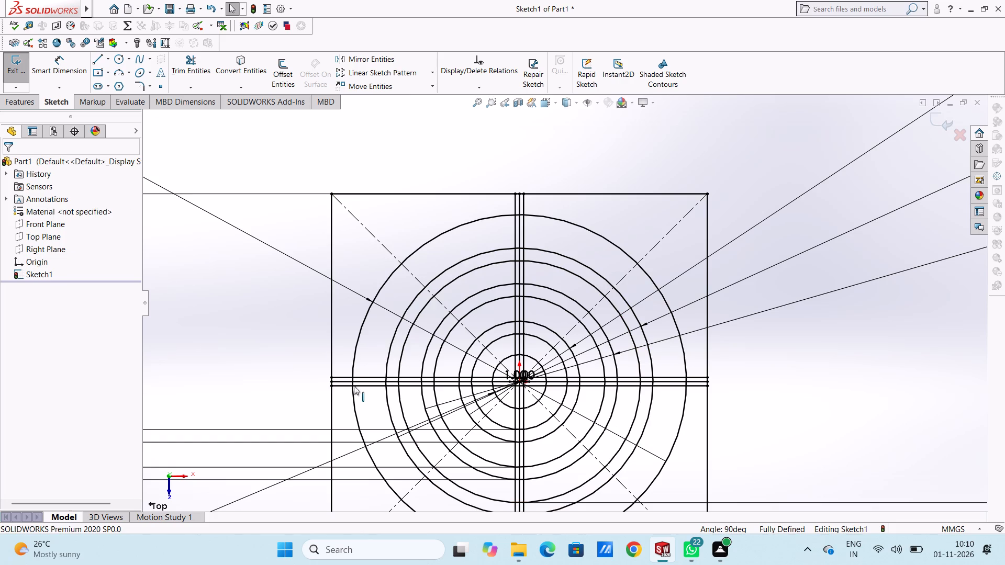
# Trim the three vertical lines above the 80 mm circle, and the middle line further down to the 47 mm circle.
pyautogui.click(199, 63)
pyautogui.scroll(-1, 515, 189)
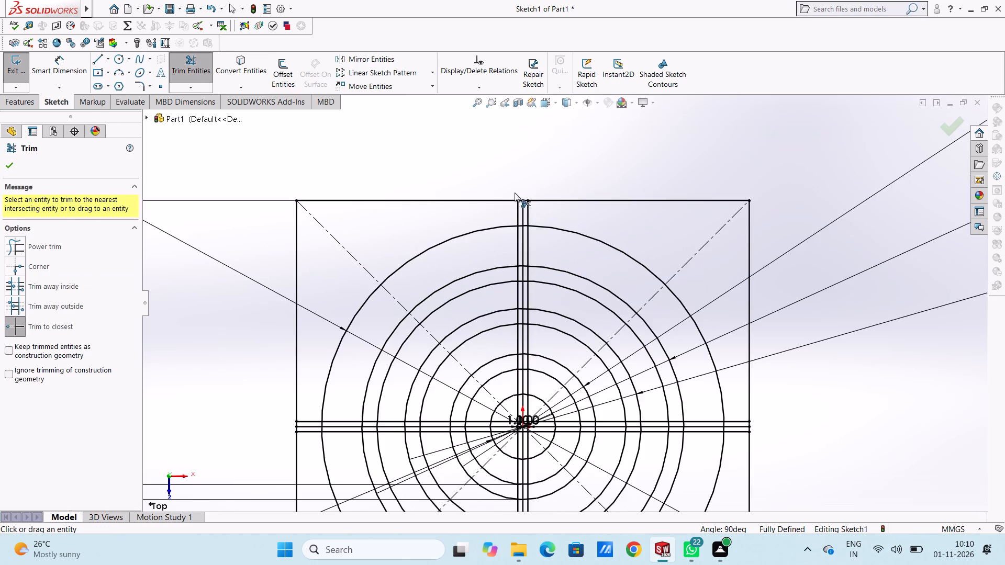
pyautogui.scroll(-2, 545, 219)
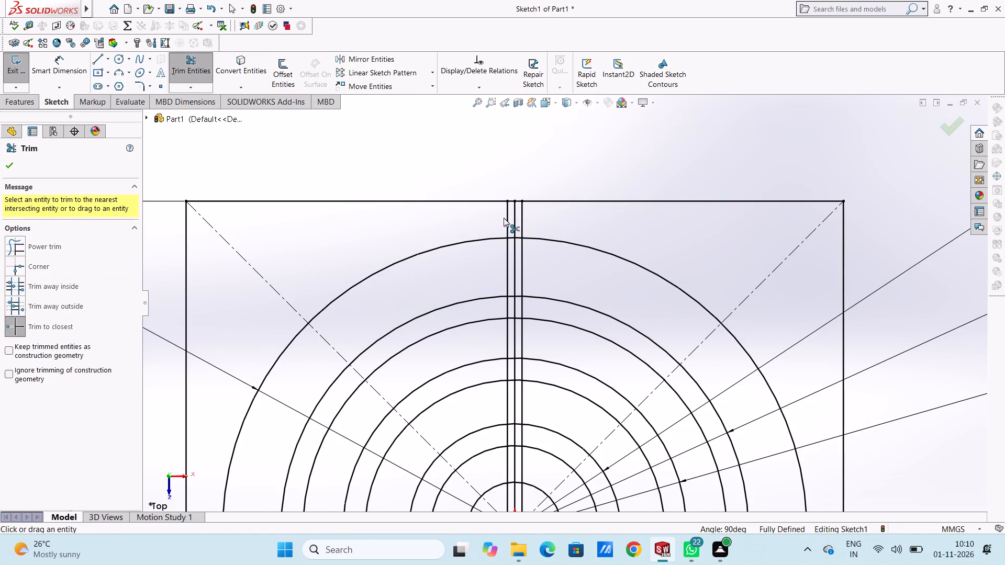
pyautogui.click(507, 220)
pyautogui.click(517, 222)
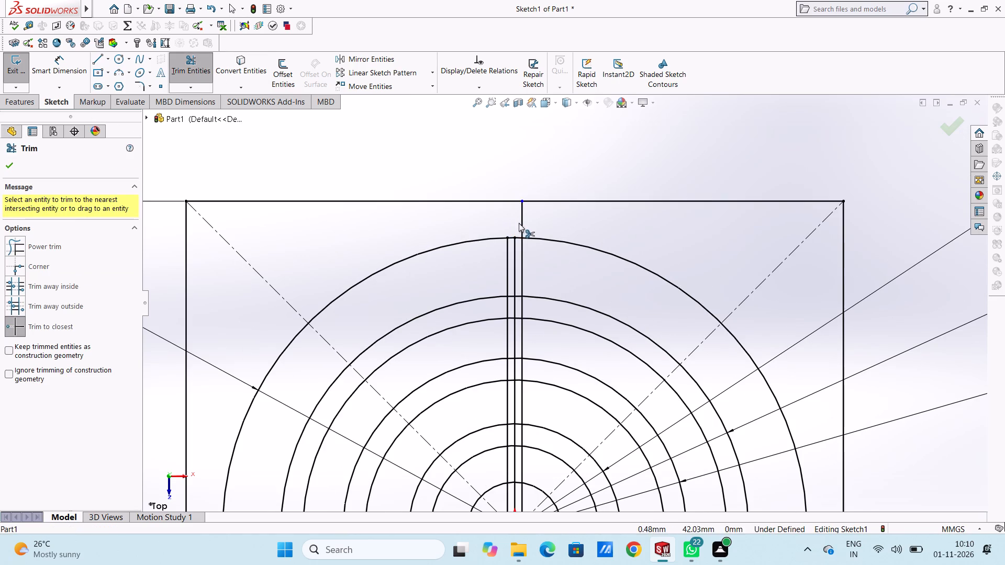
pyautogui.click(523, 225)
pyautogui.click(516, 253)
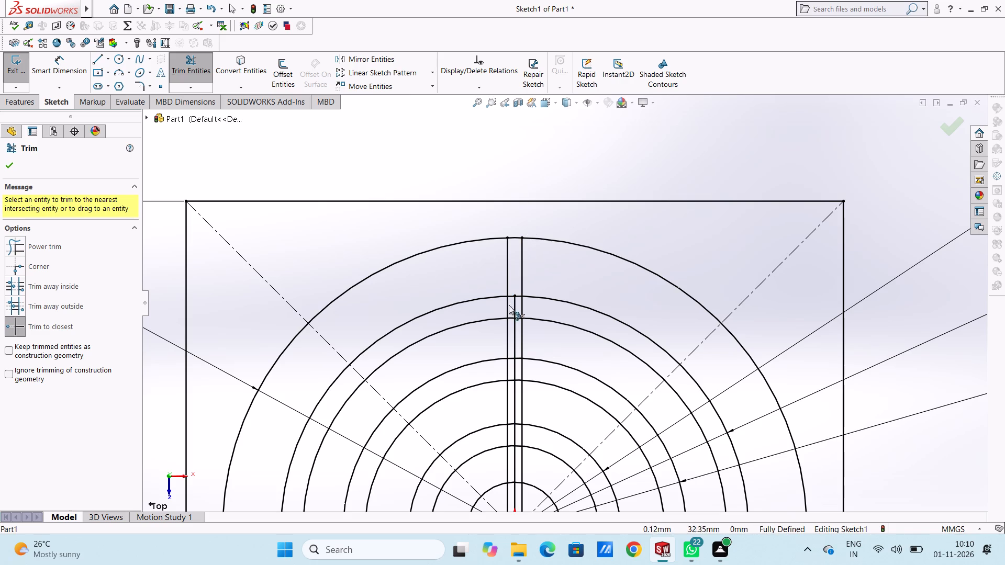
pyautogui.click(515, 307)
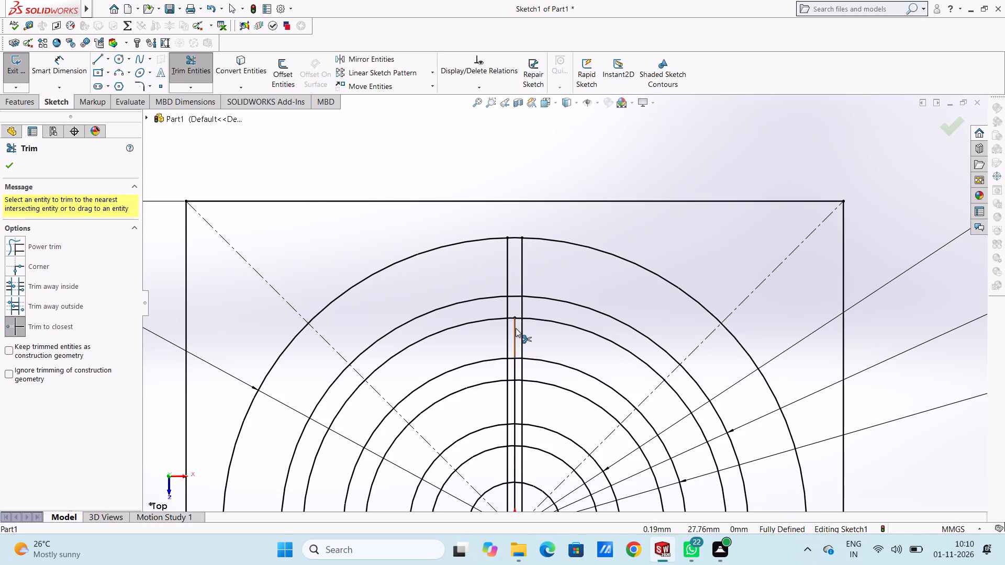
pyautogui.click(516, 328)
# Trim the top arcs between the offset vertical lines from the 80 to the 47 mm circle, and the lines crossing both 3 mm rings.
pyautogui.scroll(5, 515, 329)
pyautogui.scroll(2, 522, 378)
pyautogui.scroll(-2, 523, 408)
pyautogui.scroll(-6, 594, 250)
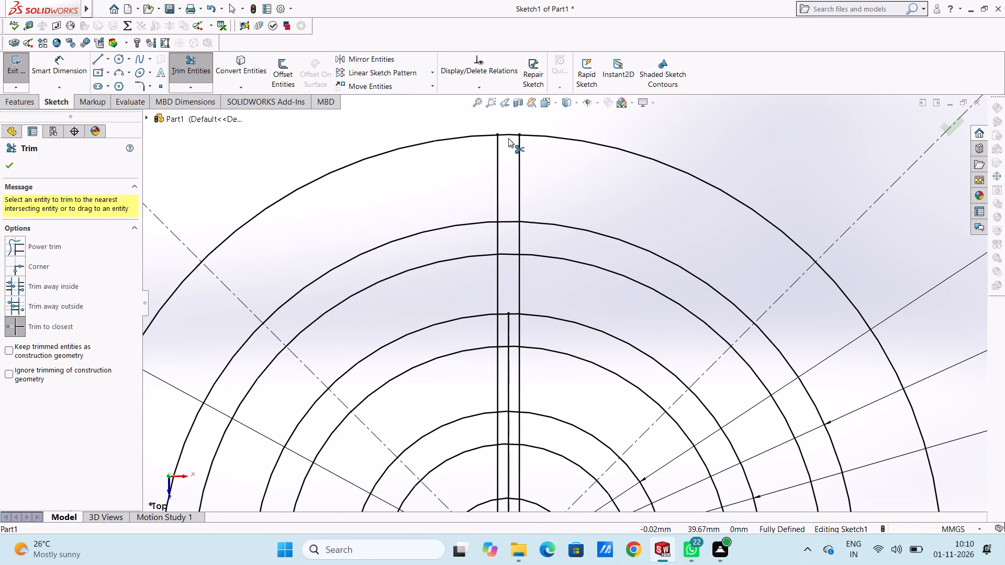
pyautogui.click(506, 136)
pyautogui.click(510, 221)
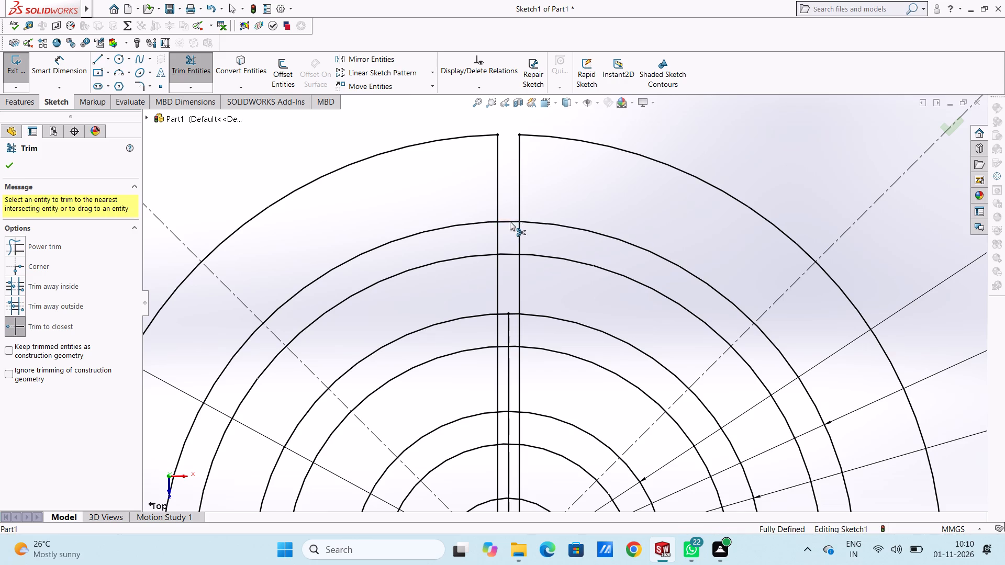
pyautogui.click(498, 234)
pyautogui.click(520, 238)
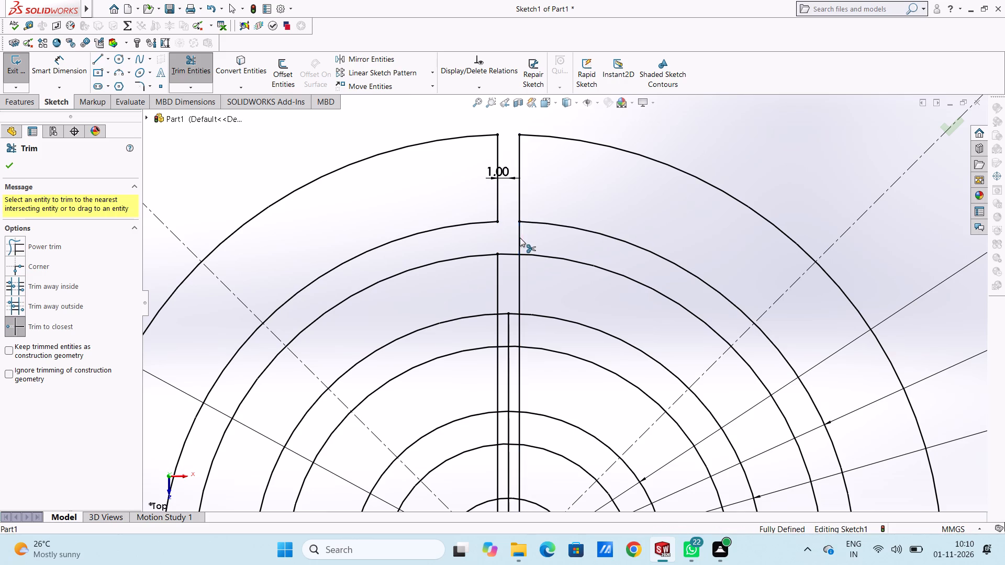
pyautogui.click(508, 255)
pyautogui.click(508, 313)
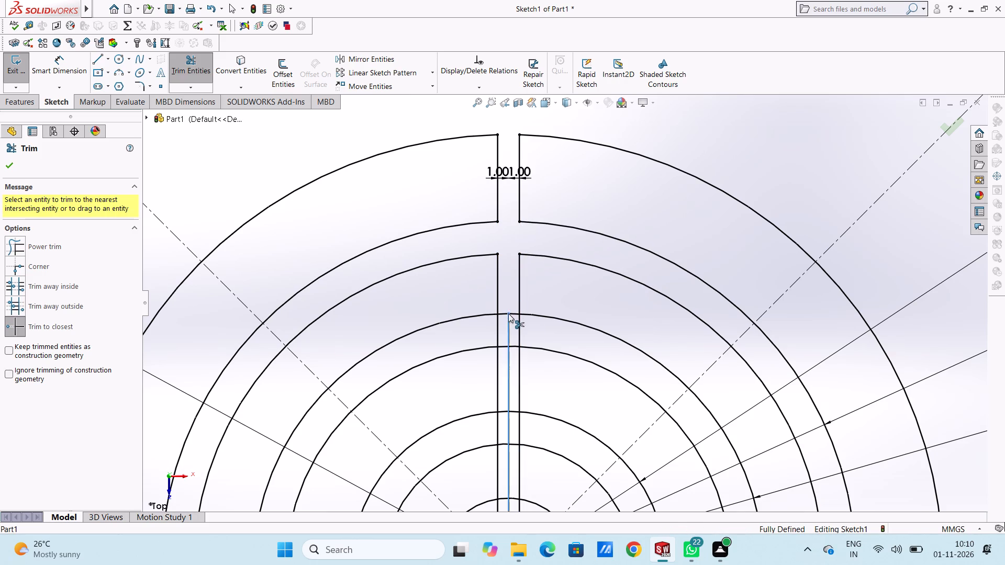
pyautogui.click(506, 312)
pyautogui.click(495, 322)
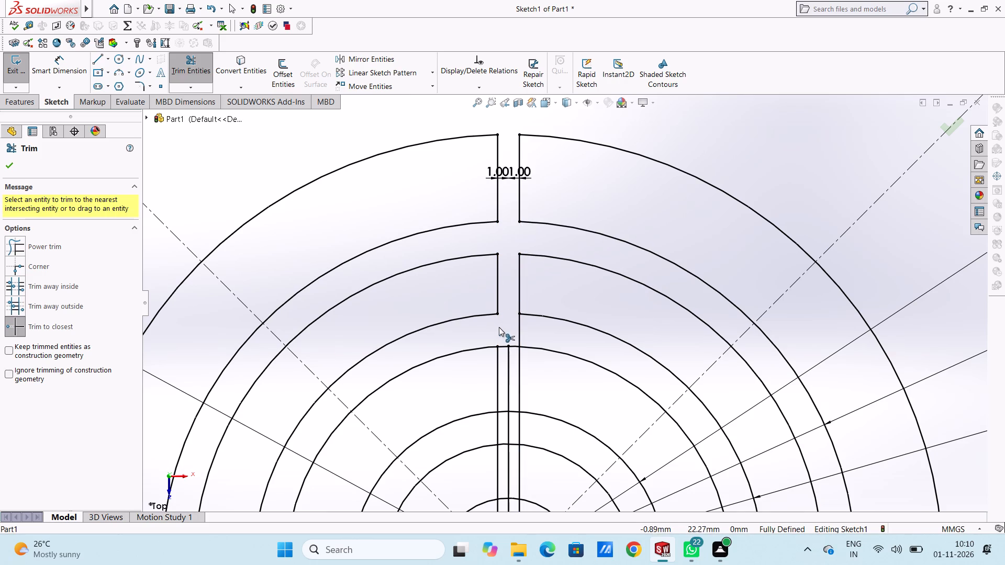
pyautogui.click(520, 329)
# Trim the three horizontal lines left of the 80 mm circle, the middle line to the 64 mm circle, and the 80 mm circle's arc between them.
pyautogui.scroll(6, 513, 247)
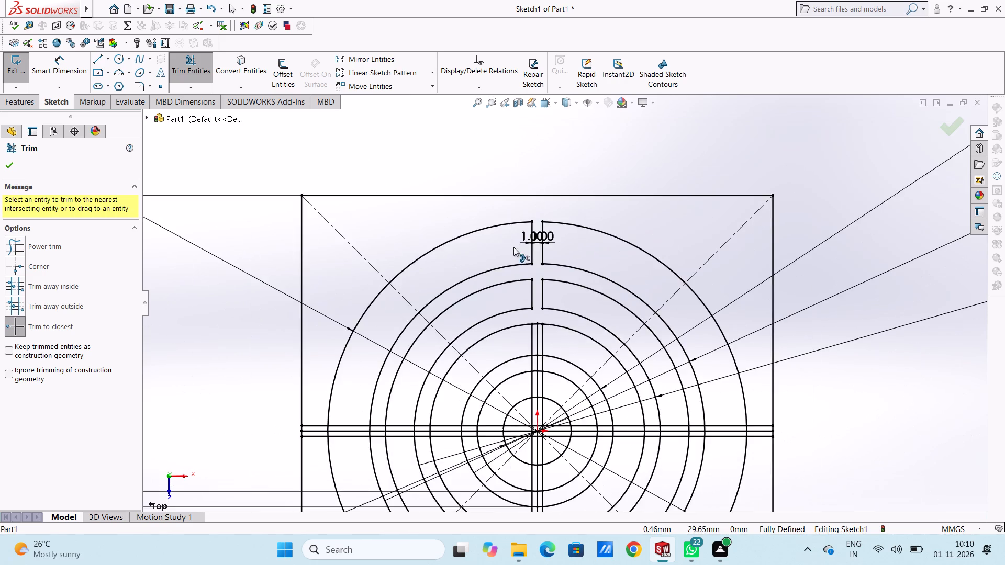
pyautogui.scroll(3, 540, 336)
pyautogui.scroll(-4, 533, 378)
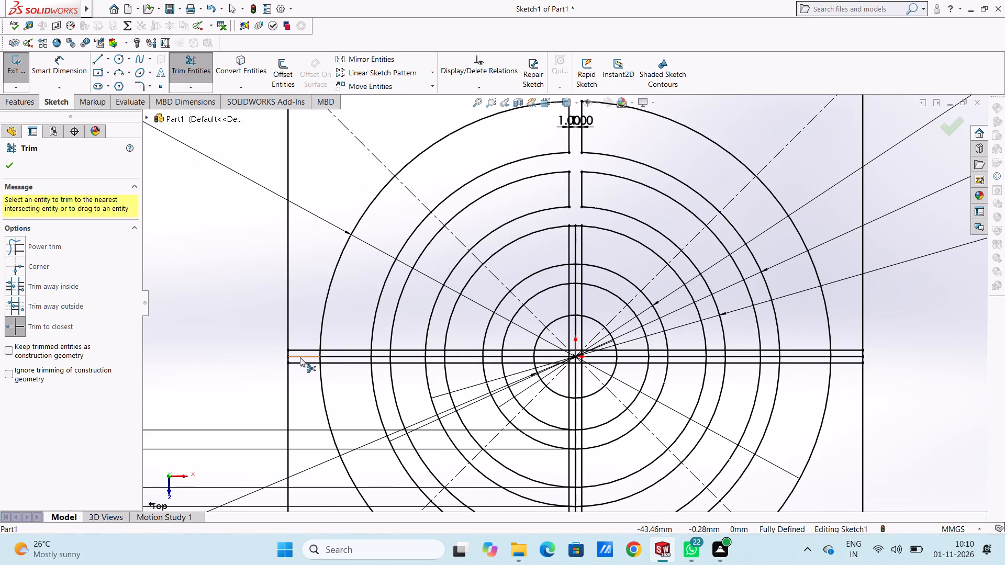
pyautogui.click(306, 349)
pyautogui.click(305, 357)
pyautogui.click(307, 365)
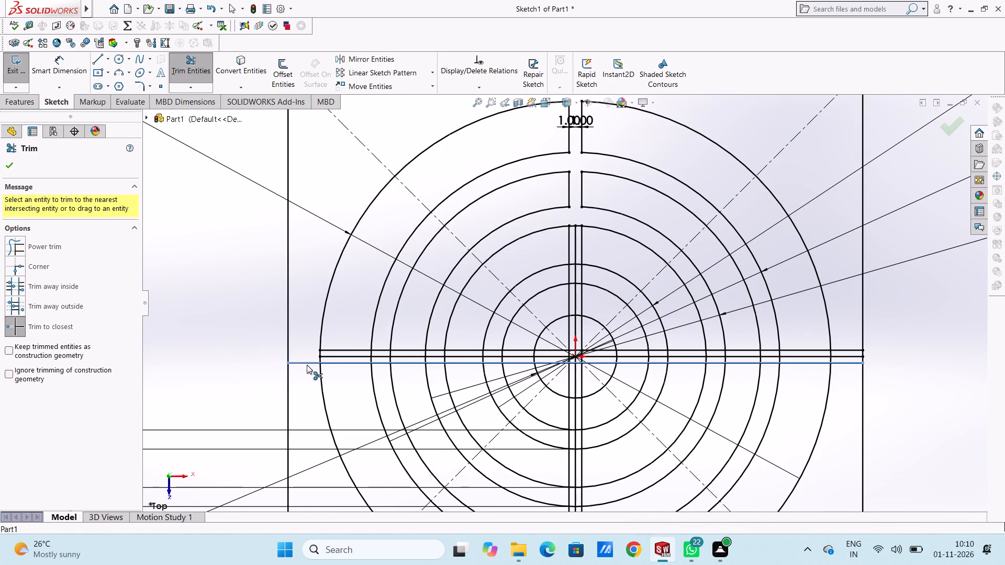
pyautogui.click(332, 357)
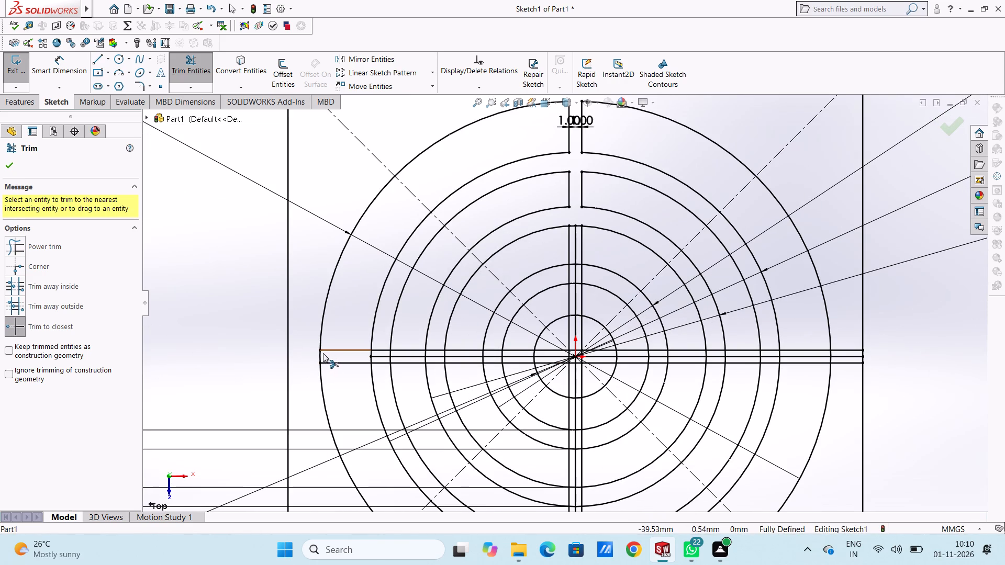
pyautogui.click(320, 358)
# On the left side, trim the three horizontal lines across the 64 mm circle's 3 mm ring and the 64 mm arc between them.
pyautogui.scroll(-5, 401, 371)
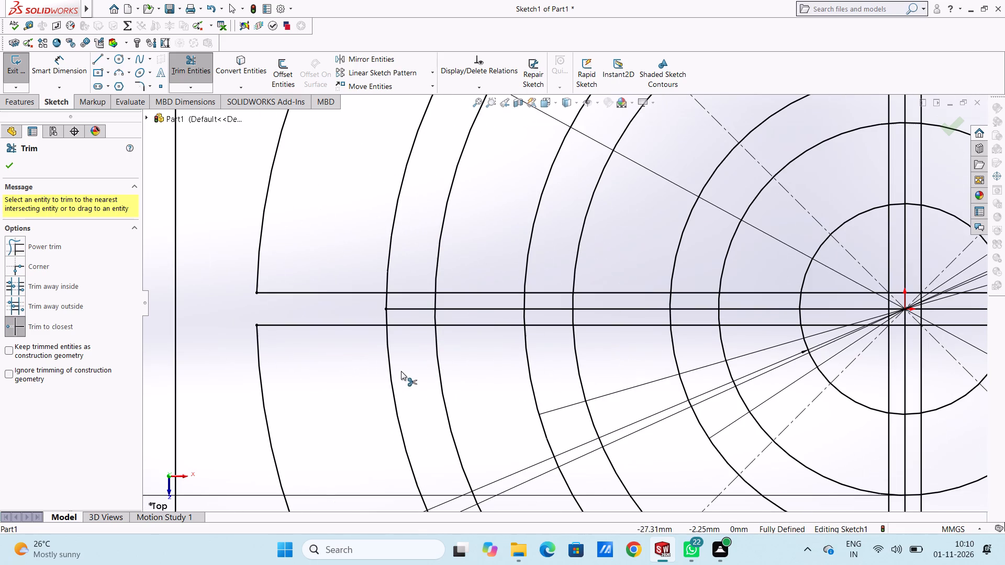
pyautogui.click(406, 308)
pyautogui.click(386, 309)
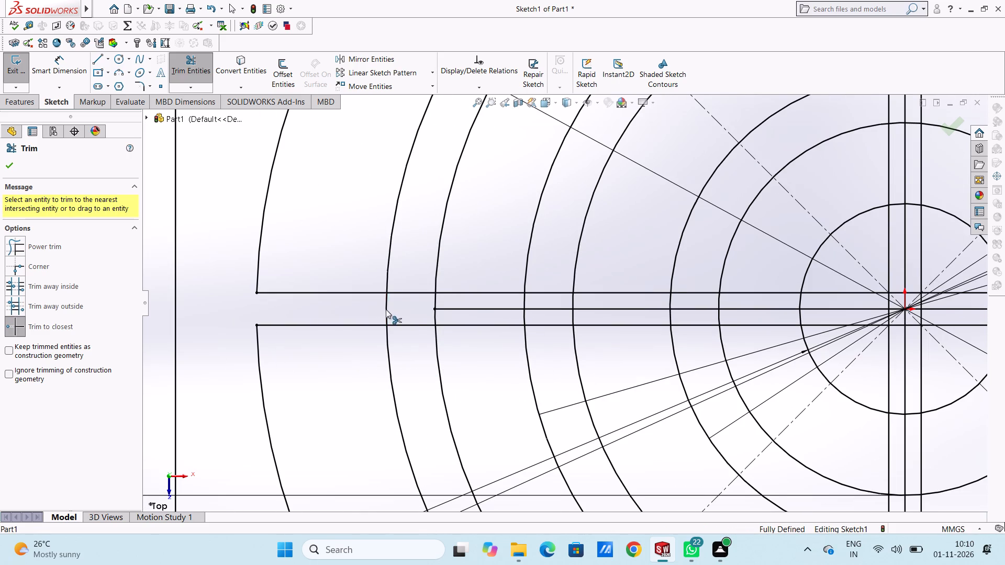
pyautogui.click(407, 292)
pyautogui.click(405, 326)
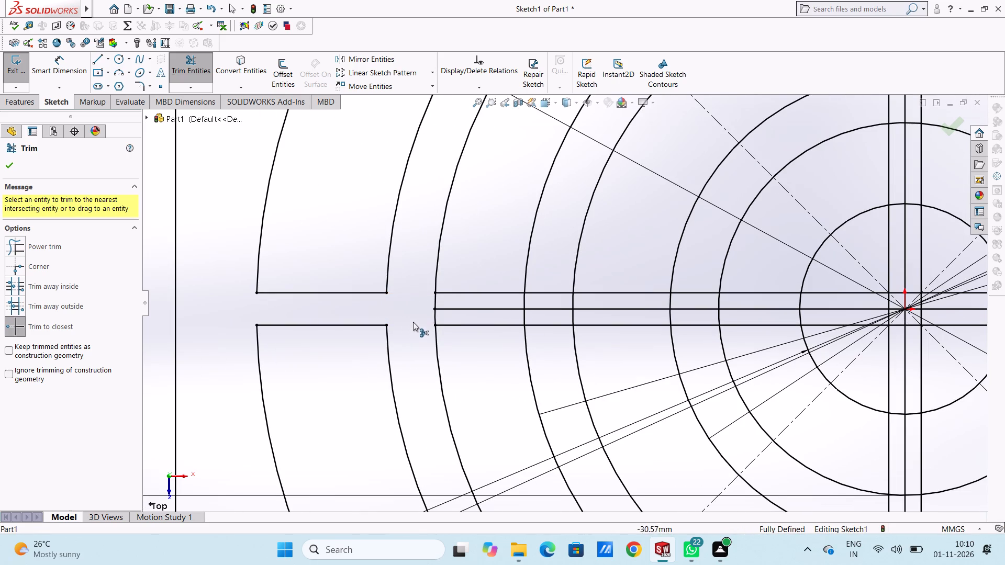
# Trim the left-side middle line from the 64 mm circle's offset through the 47 mm ring, both crossed arcs, and the ring's two outer lines.
pyautogui.click(435, 309)
pyautogui.click(435, 309)
pyautogui.click(435, 309)
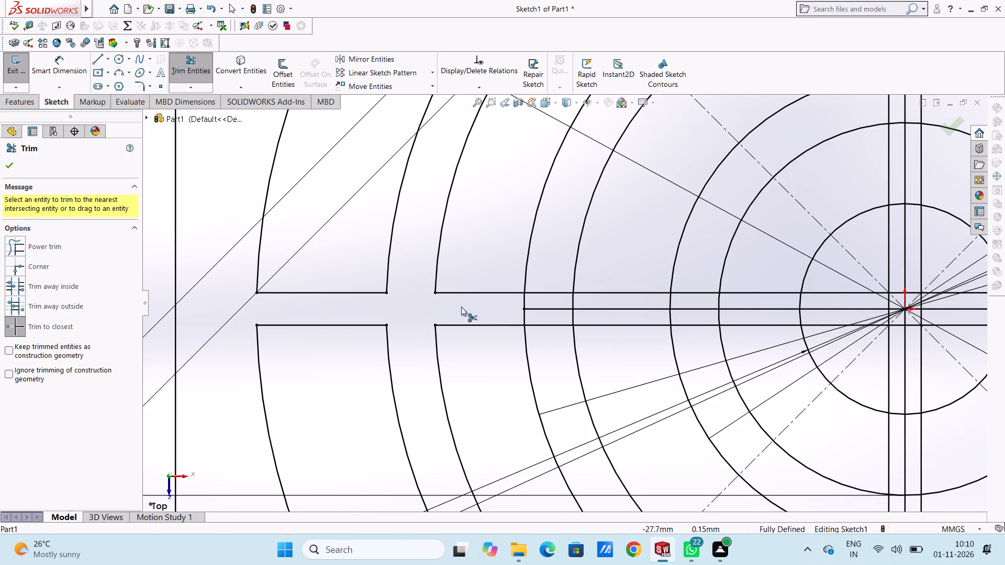
pyautogui.doubleClick(522, 308)
pyautogui.click(525, 299)
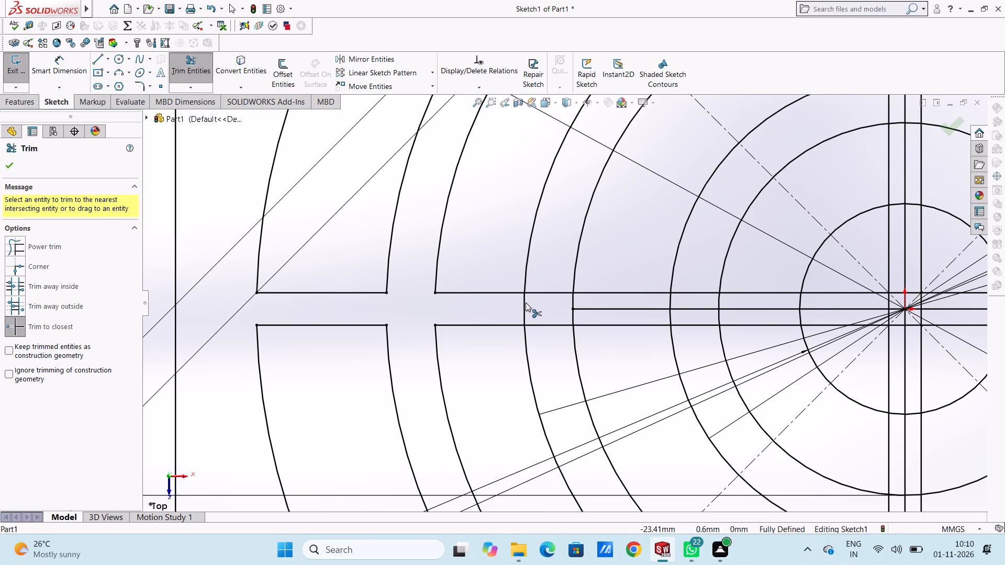
pyautogui.click(557, 293)
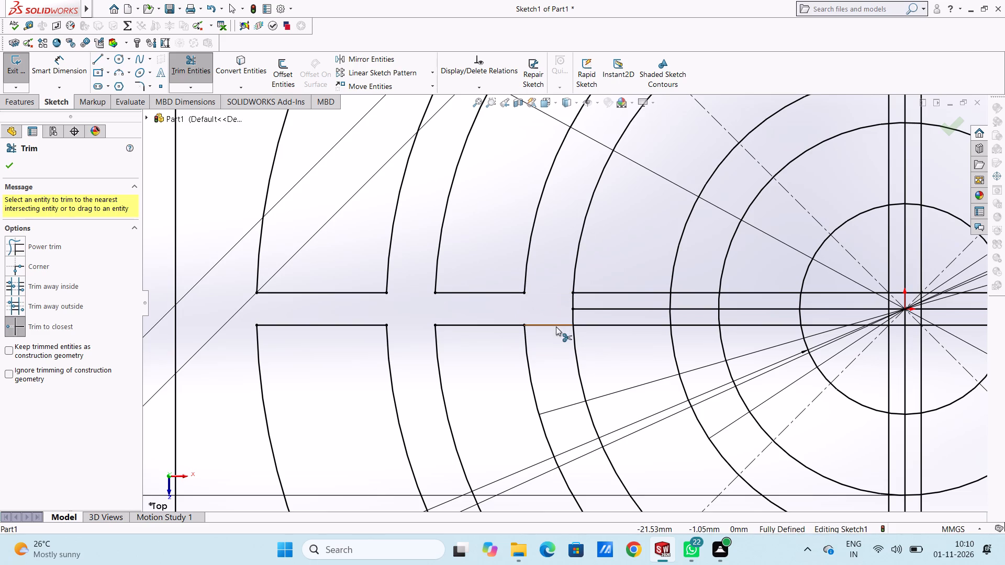
pyautogui.click(556, 326)
# Trim the left-side middle line from the 47 mm circle's offset through the 29 mm ring, both crossed arcs, and the ring's two outer lines.
pyautogui.click(596, 306)
pyautogui.click(579, 308)
pyautogui.click(576, 305)
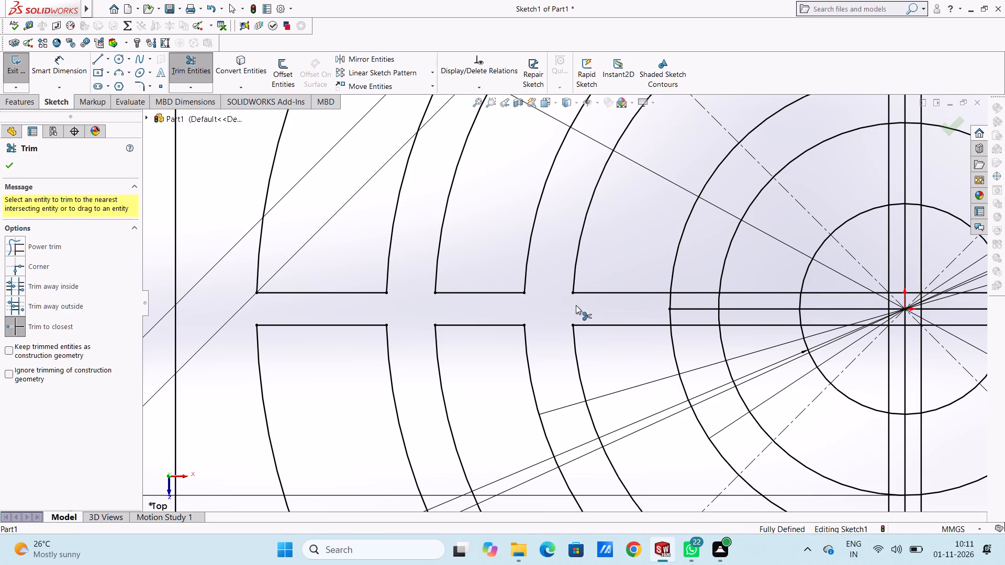
pyautogui.click(668, 309)
pyautogui.click(668, 304)
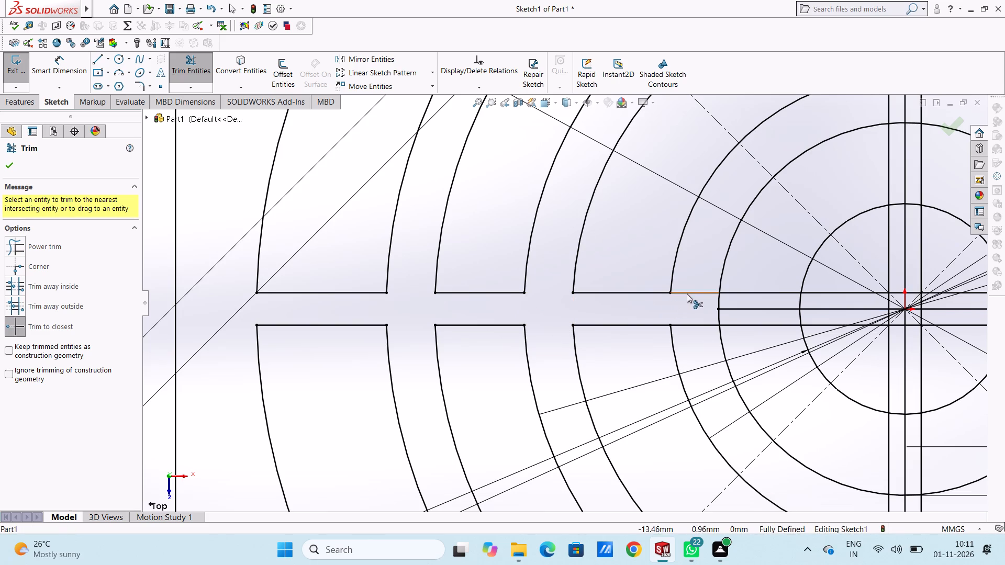
pyautogui.click(687, 293)
pyautogui.click(687, 325)
pyautogui.scroll(5, 765, 282)
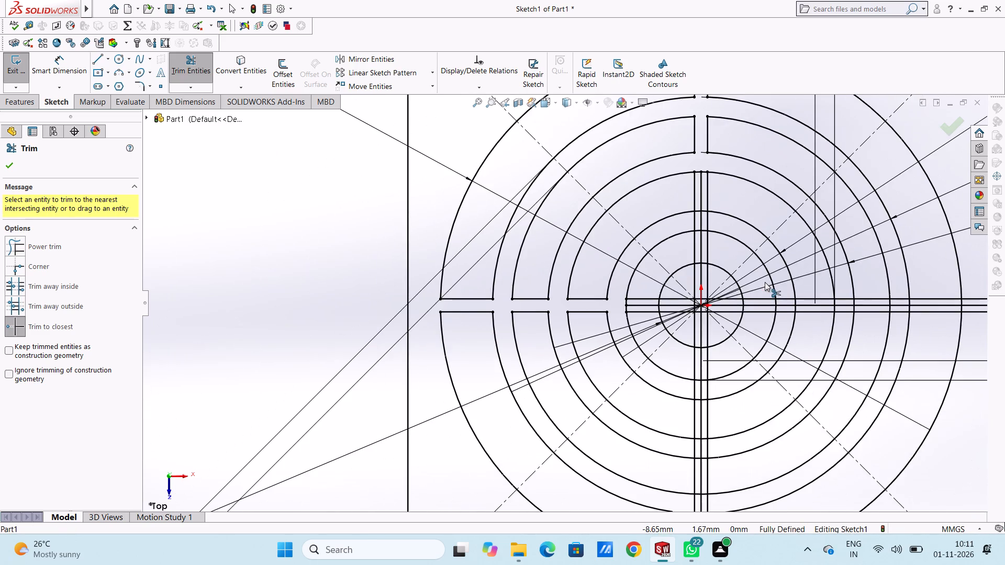
pyautogui.scroll(2, 671, 272)
pyautogui.scroll(-9, 619, 311)
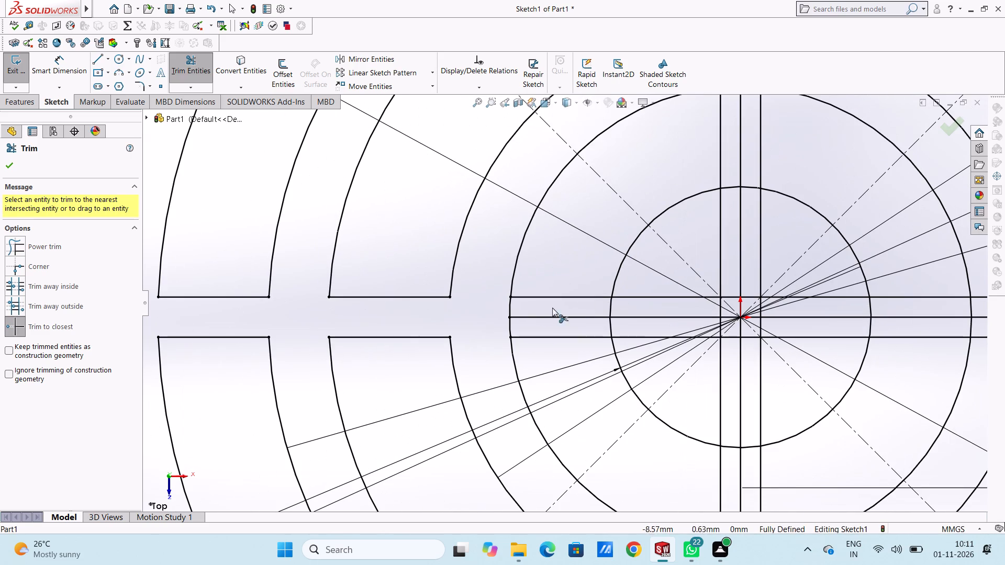
# On the left side, trim the 29 mm circle's inner offset arcs, the 13 mm circle's arcs between the cross lines, and the middle line to the centre.
pyautogui.click(513, 306)
pyautogui.click(512, 306)
pyautogui.click(510, 317)
pyautogui.click(511, 324)
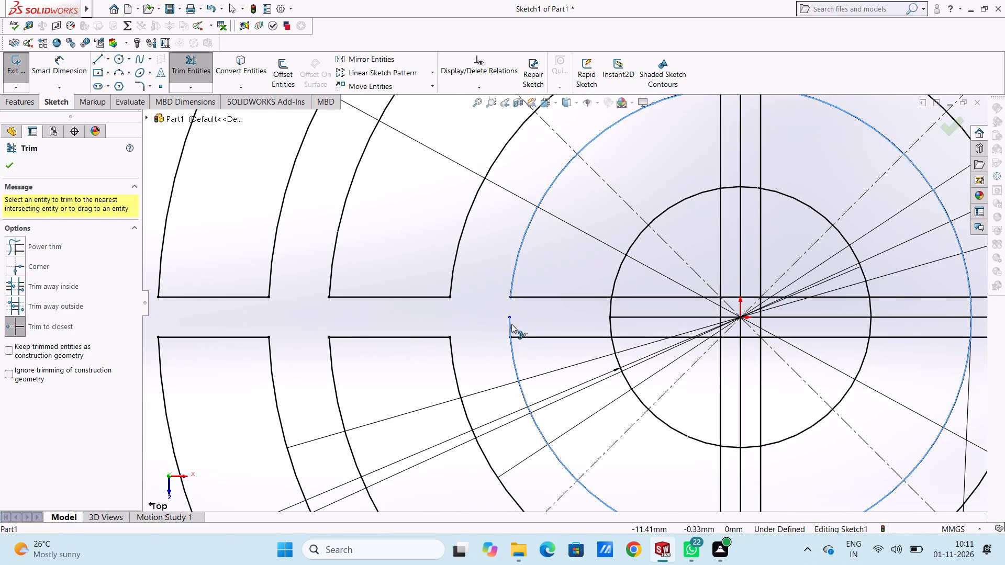
pyautogui.click(611, 313)
pyautogui.click(611, 312)
pyautogui.click(611, 324)
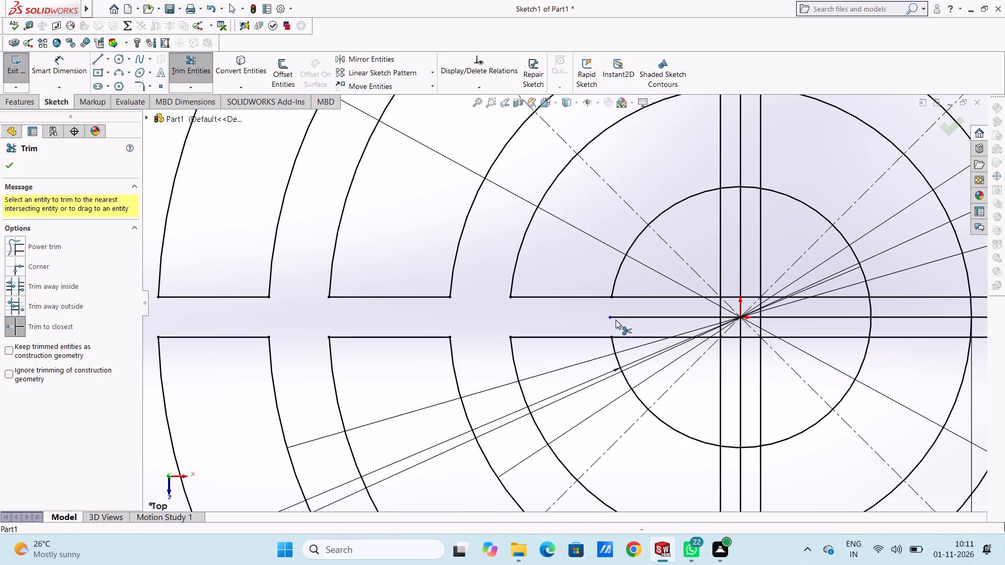
pyautogui.click(646, 315)
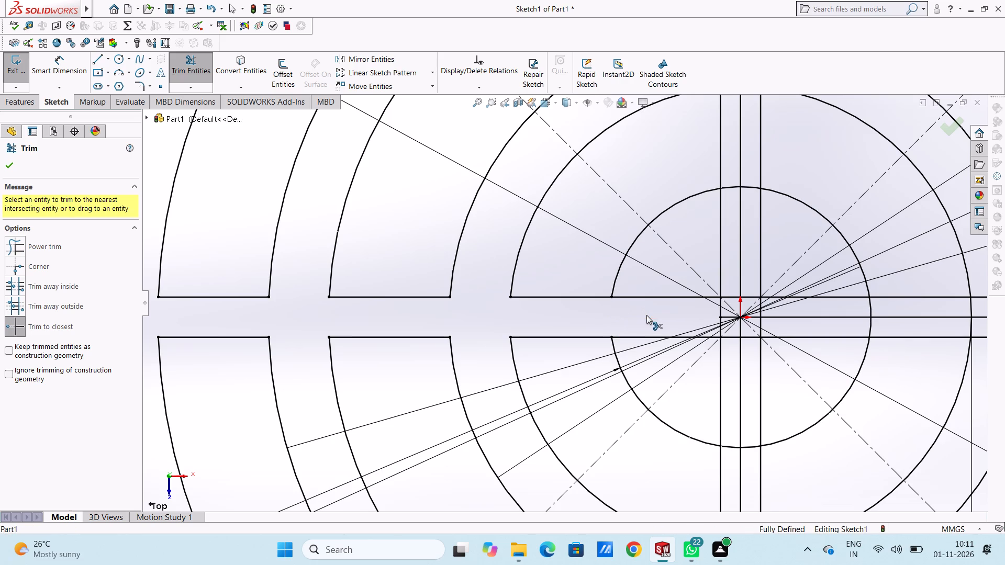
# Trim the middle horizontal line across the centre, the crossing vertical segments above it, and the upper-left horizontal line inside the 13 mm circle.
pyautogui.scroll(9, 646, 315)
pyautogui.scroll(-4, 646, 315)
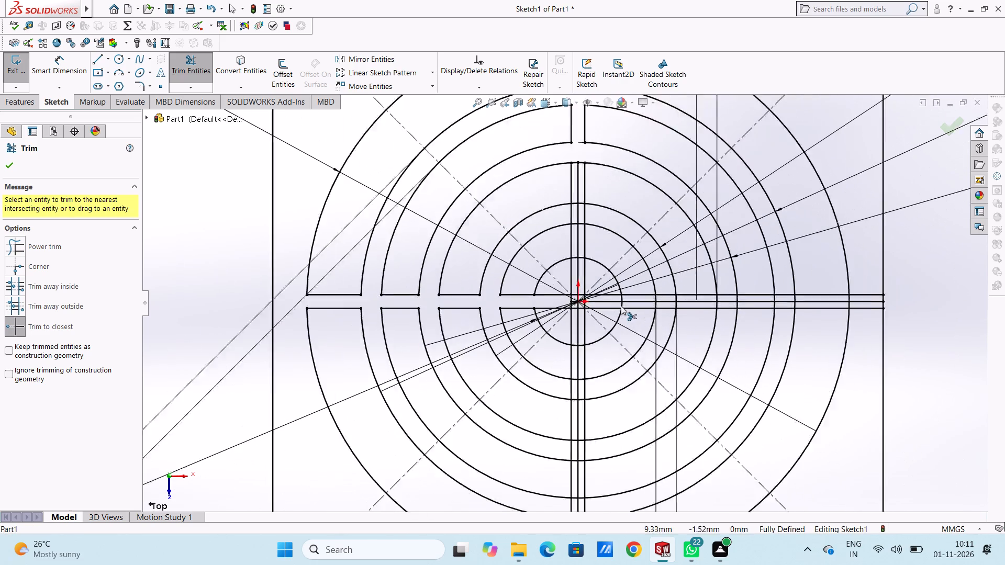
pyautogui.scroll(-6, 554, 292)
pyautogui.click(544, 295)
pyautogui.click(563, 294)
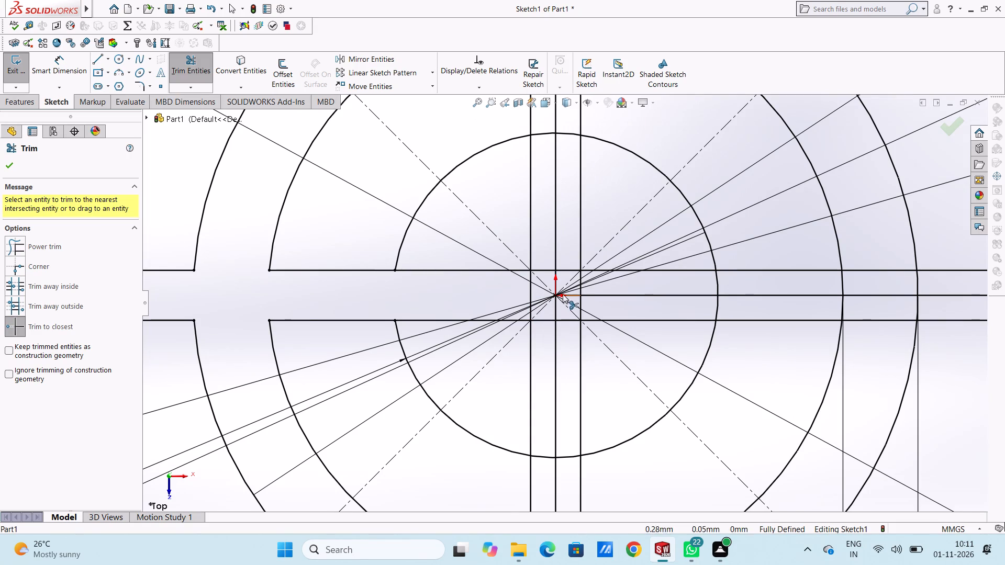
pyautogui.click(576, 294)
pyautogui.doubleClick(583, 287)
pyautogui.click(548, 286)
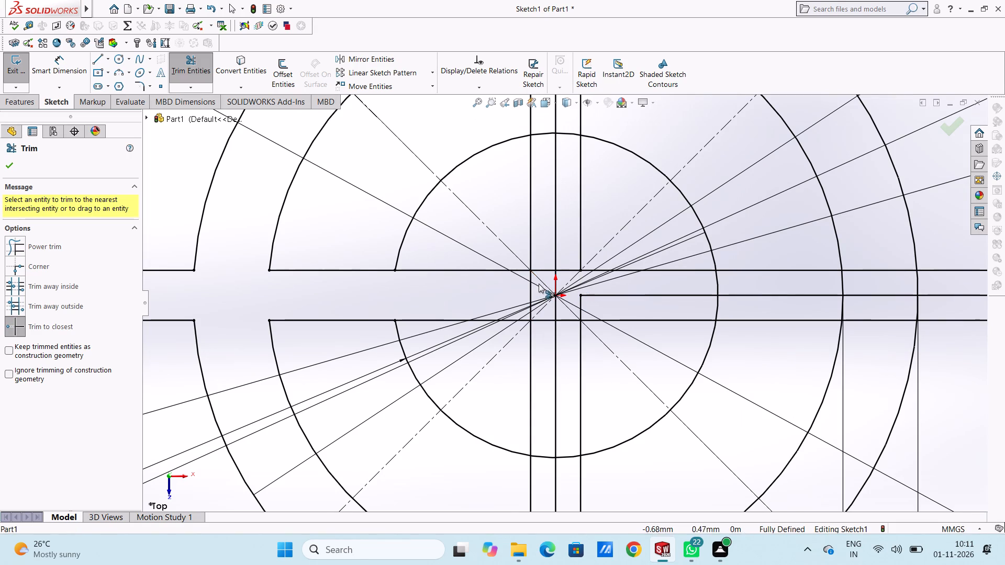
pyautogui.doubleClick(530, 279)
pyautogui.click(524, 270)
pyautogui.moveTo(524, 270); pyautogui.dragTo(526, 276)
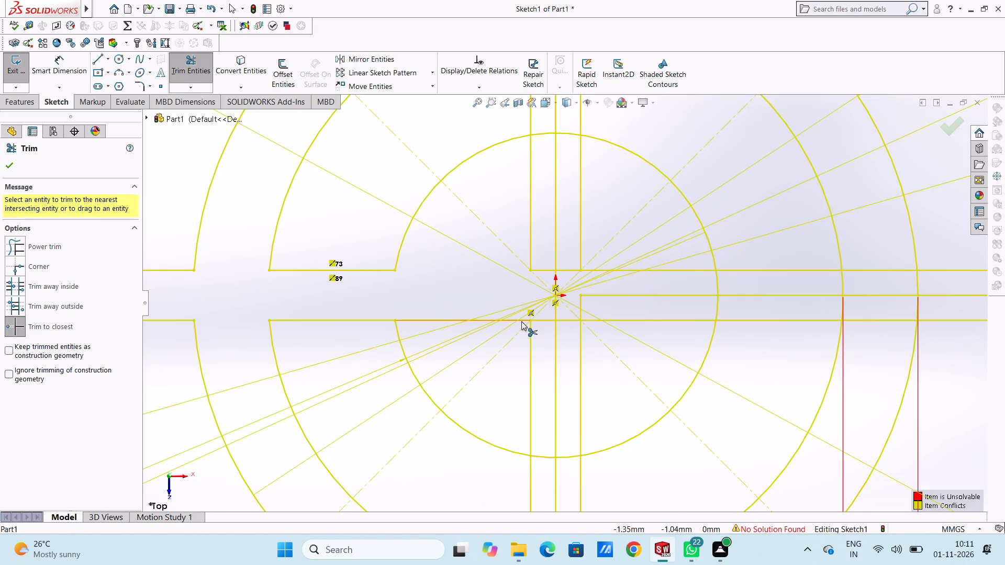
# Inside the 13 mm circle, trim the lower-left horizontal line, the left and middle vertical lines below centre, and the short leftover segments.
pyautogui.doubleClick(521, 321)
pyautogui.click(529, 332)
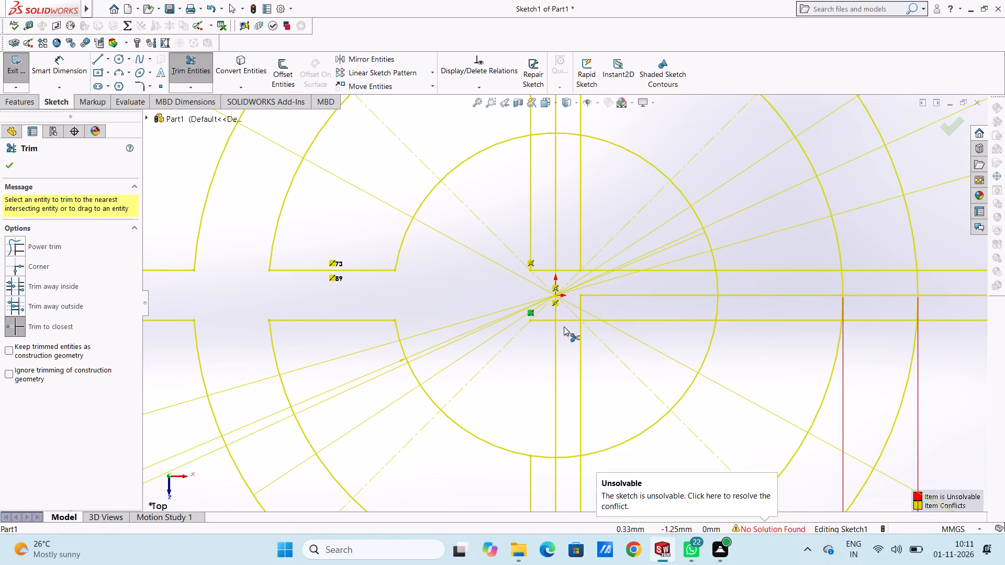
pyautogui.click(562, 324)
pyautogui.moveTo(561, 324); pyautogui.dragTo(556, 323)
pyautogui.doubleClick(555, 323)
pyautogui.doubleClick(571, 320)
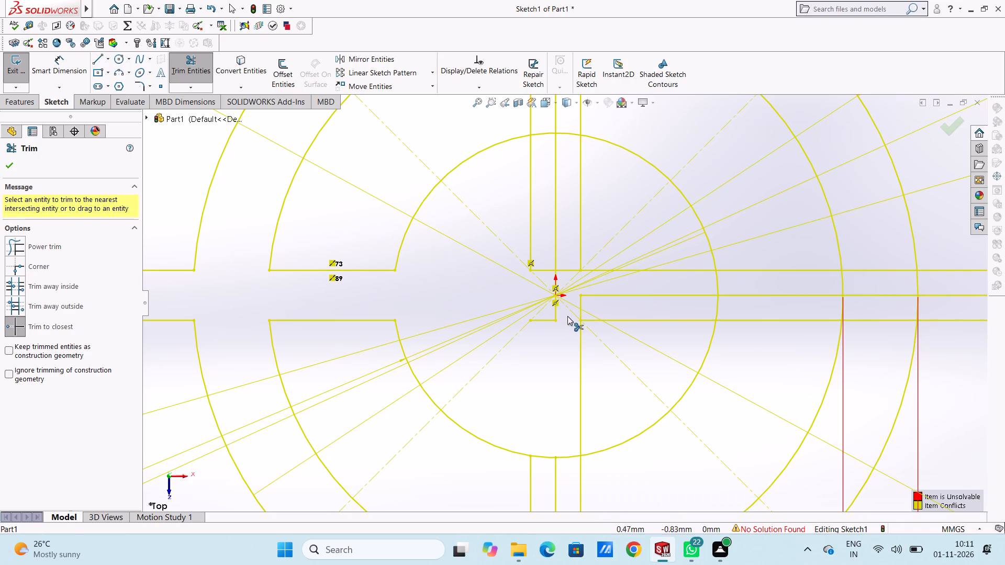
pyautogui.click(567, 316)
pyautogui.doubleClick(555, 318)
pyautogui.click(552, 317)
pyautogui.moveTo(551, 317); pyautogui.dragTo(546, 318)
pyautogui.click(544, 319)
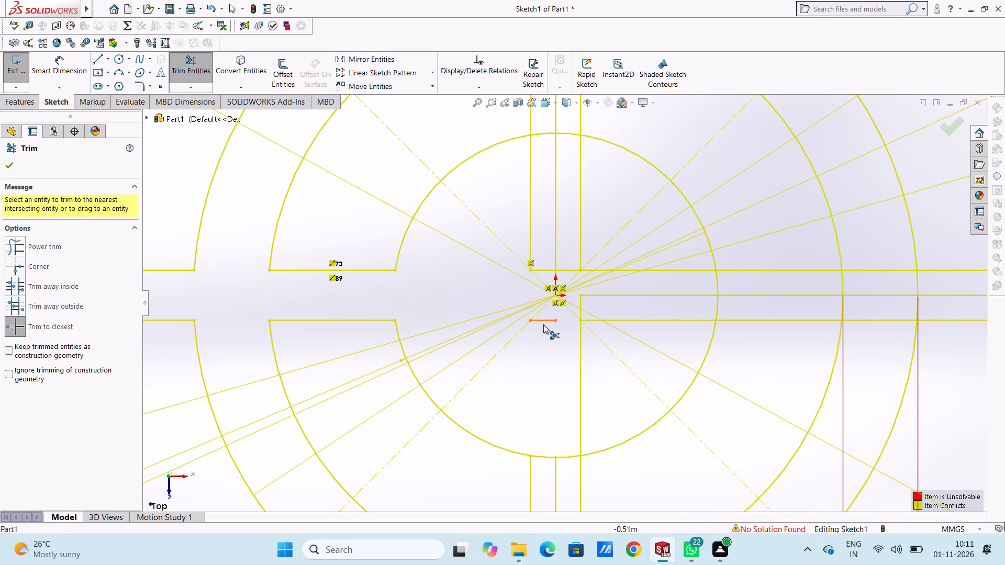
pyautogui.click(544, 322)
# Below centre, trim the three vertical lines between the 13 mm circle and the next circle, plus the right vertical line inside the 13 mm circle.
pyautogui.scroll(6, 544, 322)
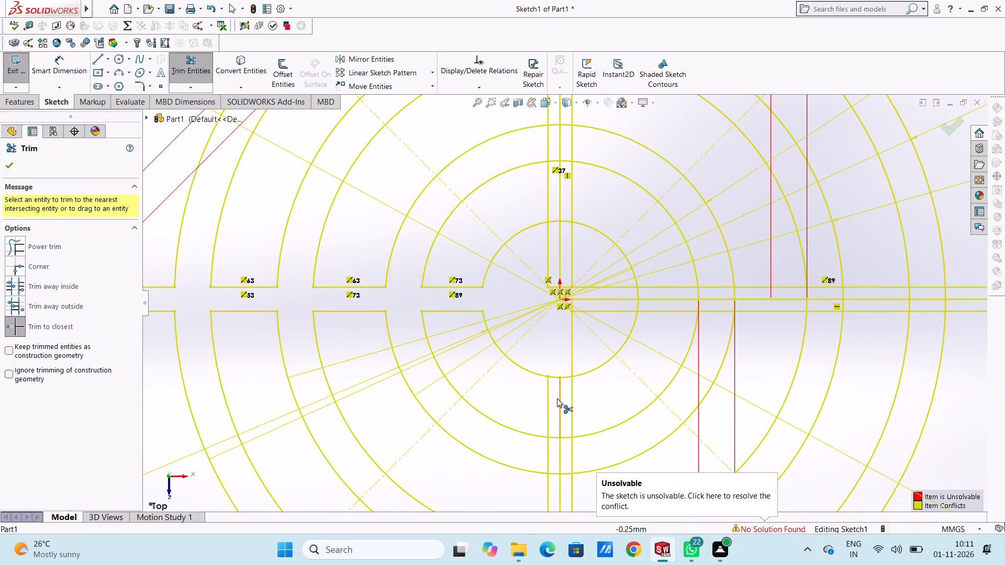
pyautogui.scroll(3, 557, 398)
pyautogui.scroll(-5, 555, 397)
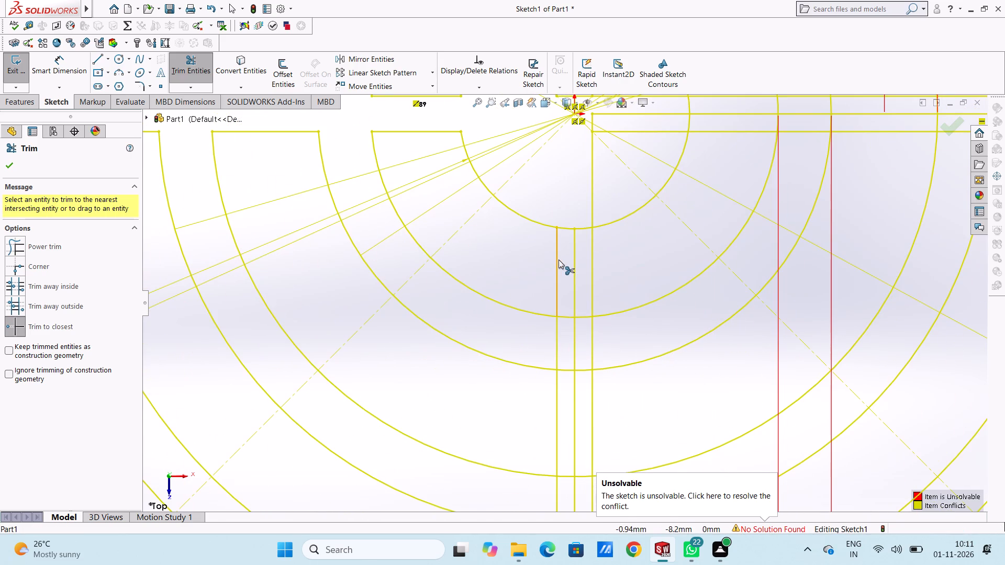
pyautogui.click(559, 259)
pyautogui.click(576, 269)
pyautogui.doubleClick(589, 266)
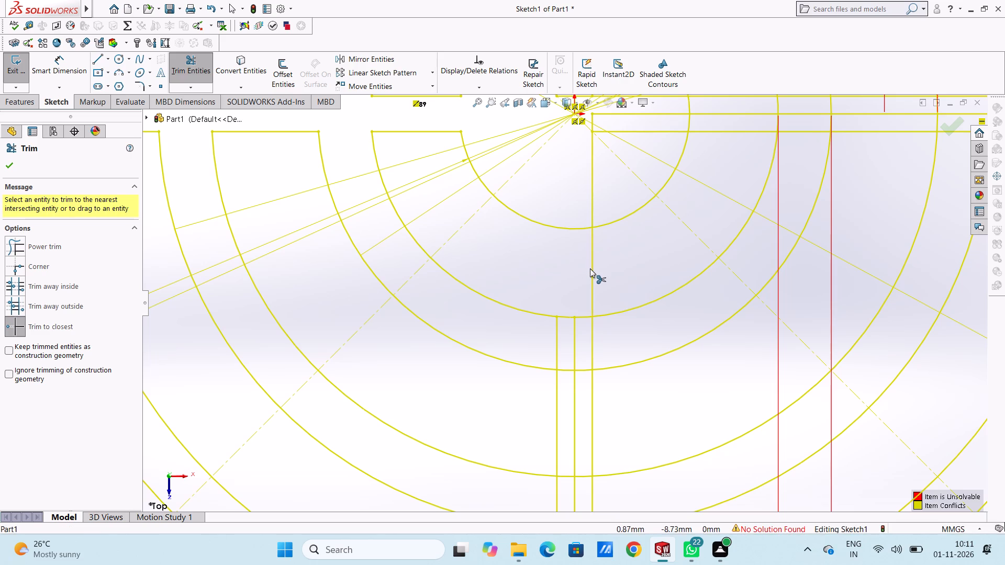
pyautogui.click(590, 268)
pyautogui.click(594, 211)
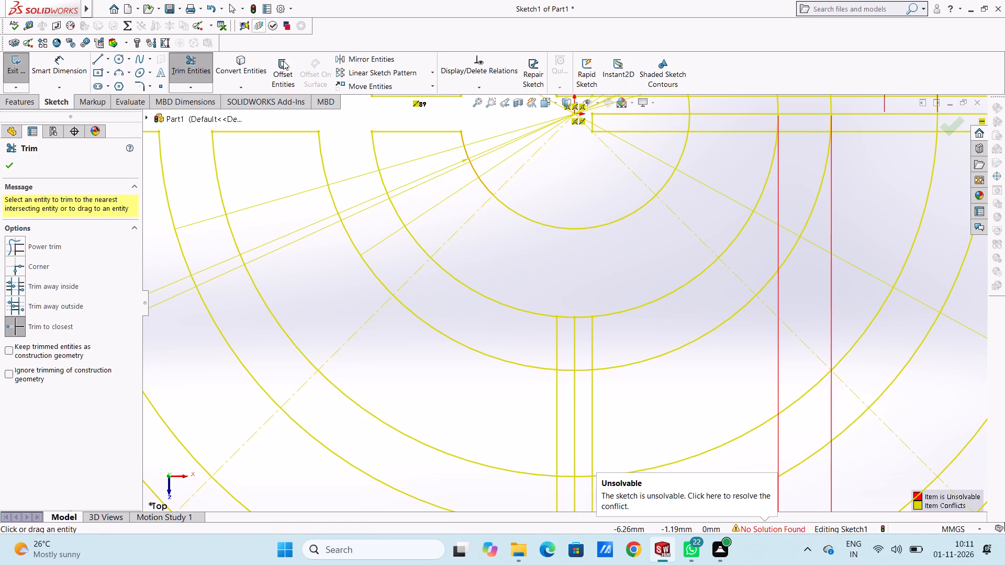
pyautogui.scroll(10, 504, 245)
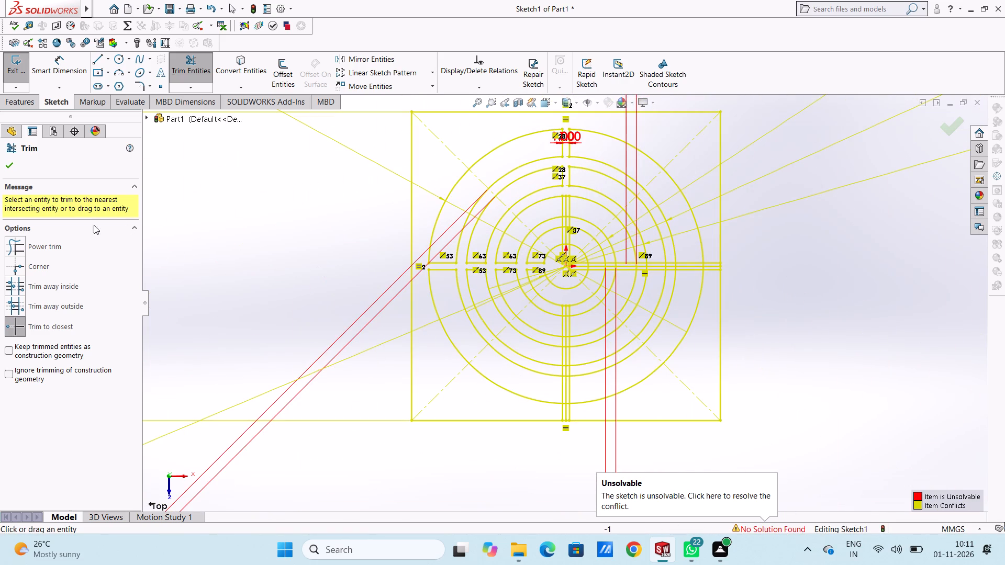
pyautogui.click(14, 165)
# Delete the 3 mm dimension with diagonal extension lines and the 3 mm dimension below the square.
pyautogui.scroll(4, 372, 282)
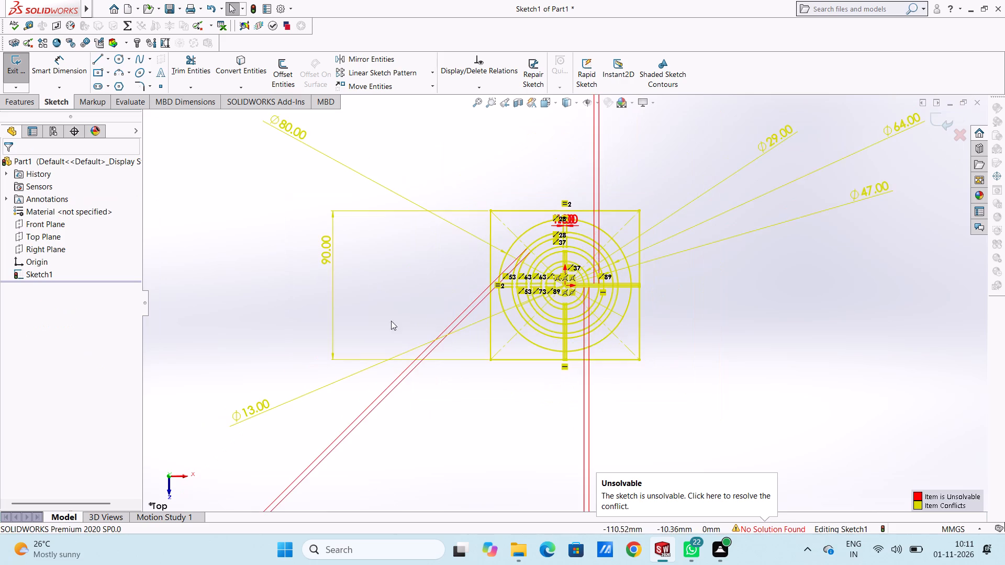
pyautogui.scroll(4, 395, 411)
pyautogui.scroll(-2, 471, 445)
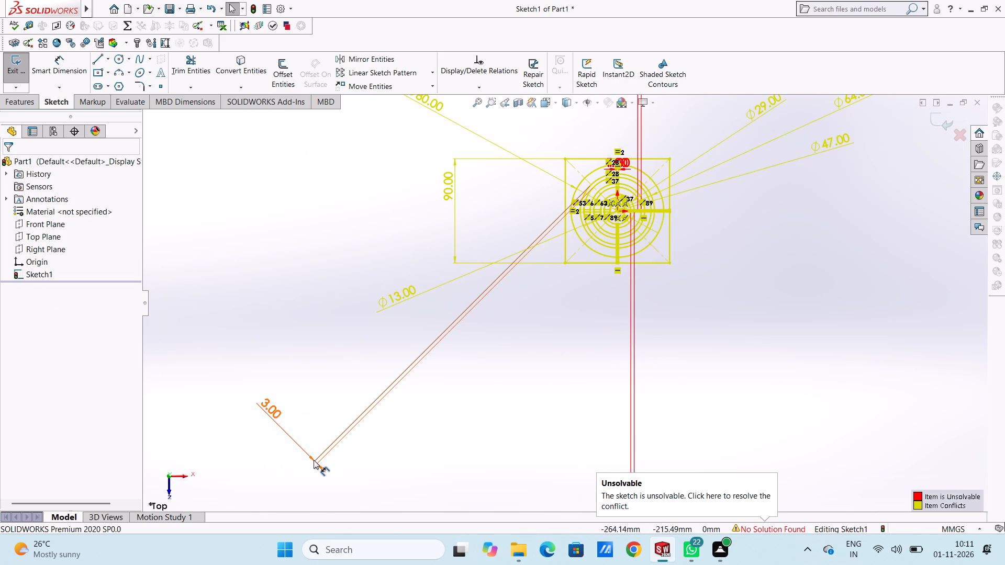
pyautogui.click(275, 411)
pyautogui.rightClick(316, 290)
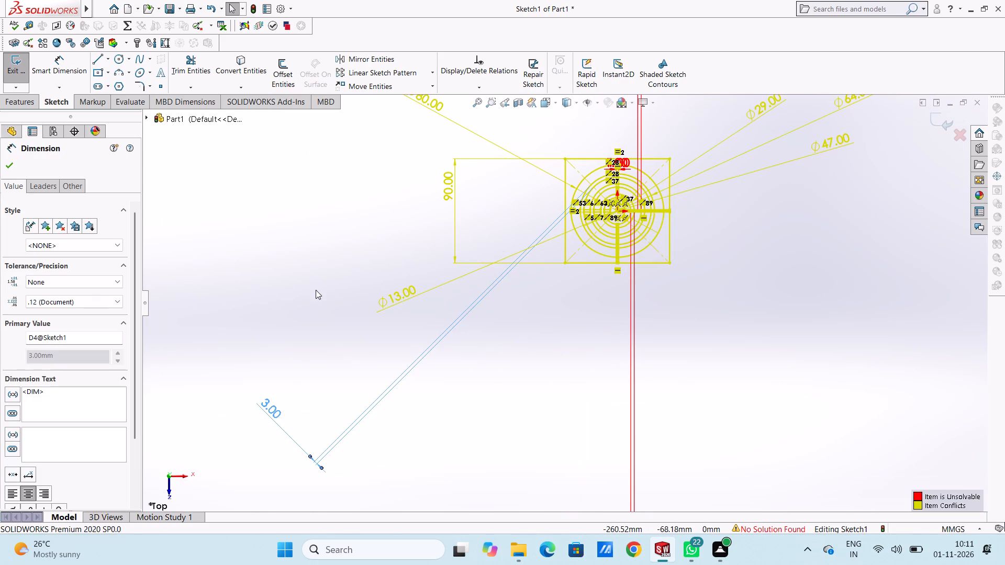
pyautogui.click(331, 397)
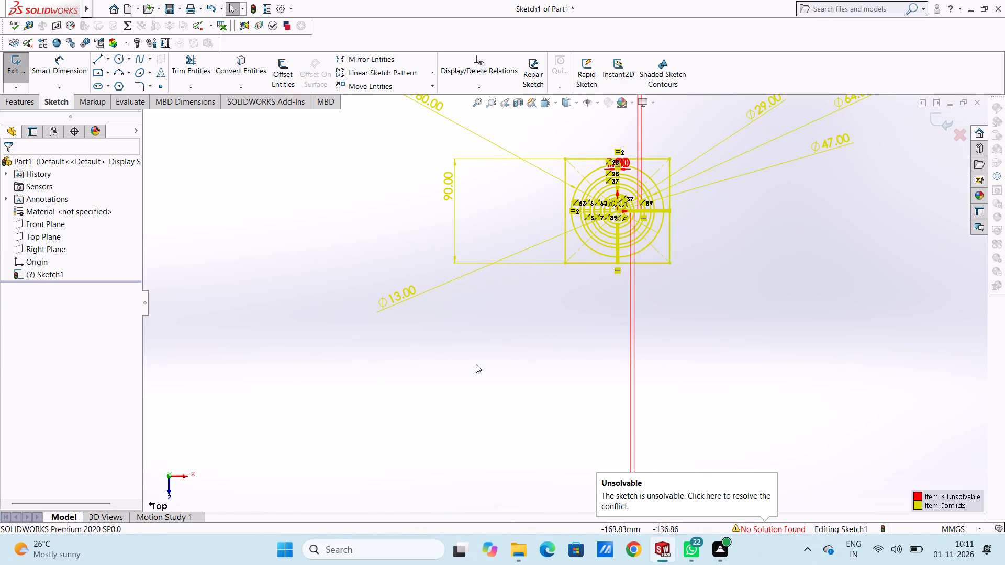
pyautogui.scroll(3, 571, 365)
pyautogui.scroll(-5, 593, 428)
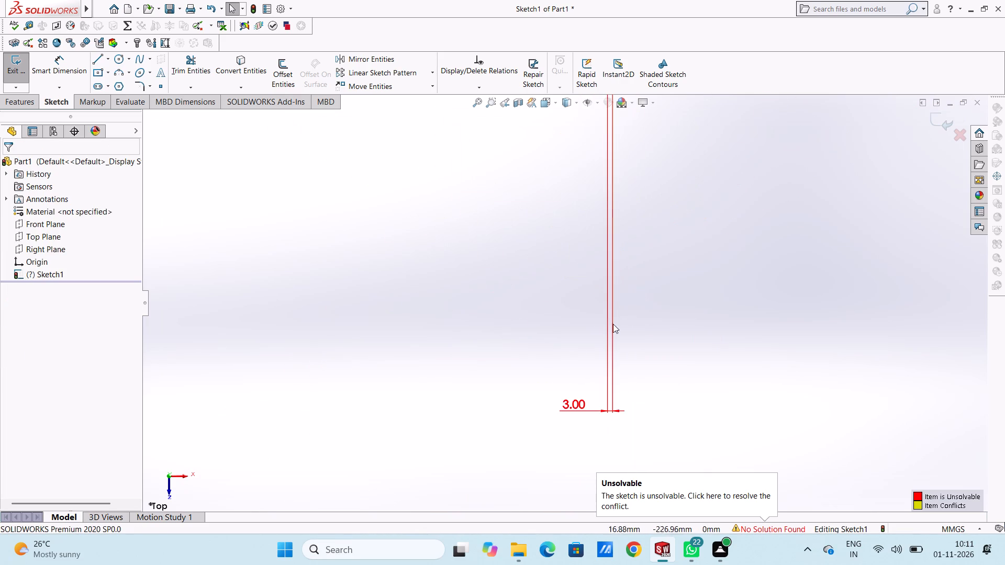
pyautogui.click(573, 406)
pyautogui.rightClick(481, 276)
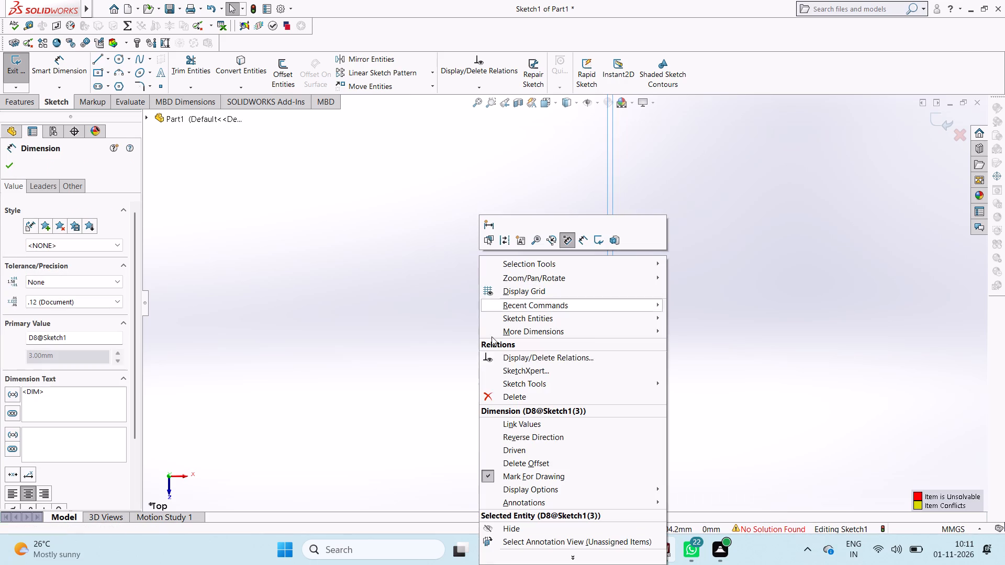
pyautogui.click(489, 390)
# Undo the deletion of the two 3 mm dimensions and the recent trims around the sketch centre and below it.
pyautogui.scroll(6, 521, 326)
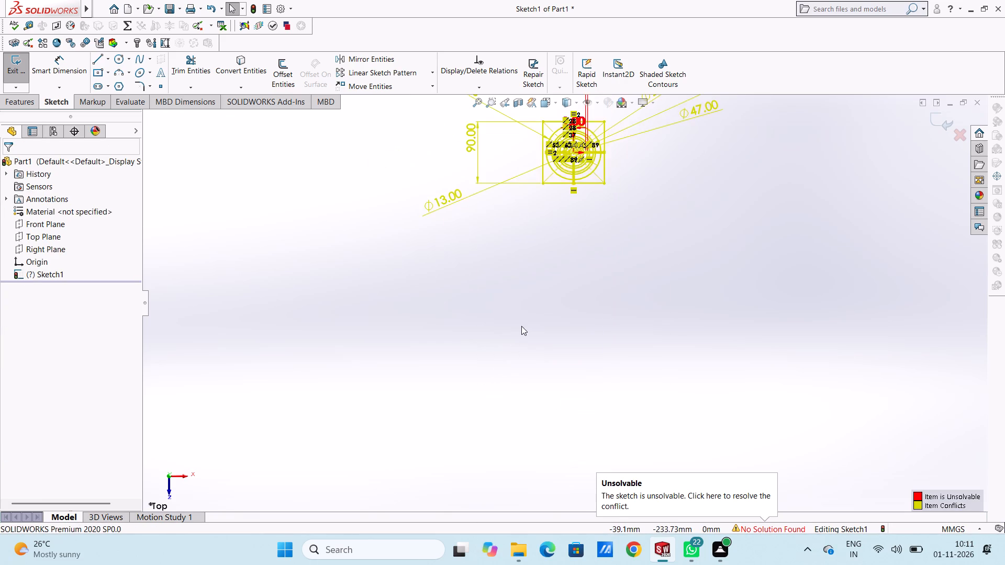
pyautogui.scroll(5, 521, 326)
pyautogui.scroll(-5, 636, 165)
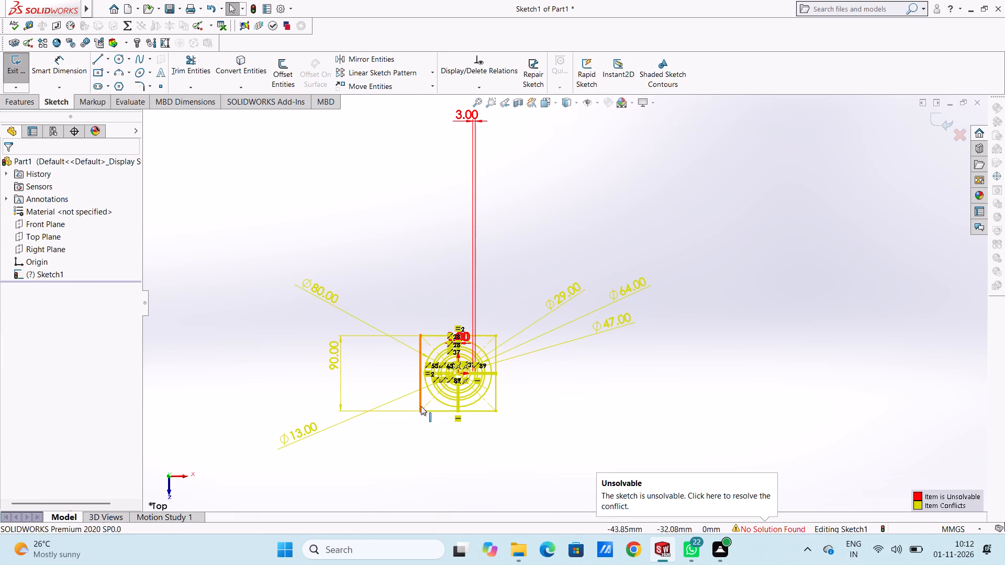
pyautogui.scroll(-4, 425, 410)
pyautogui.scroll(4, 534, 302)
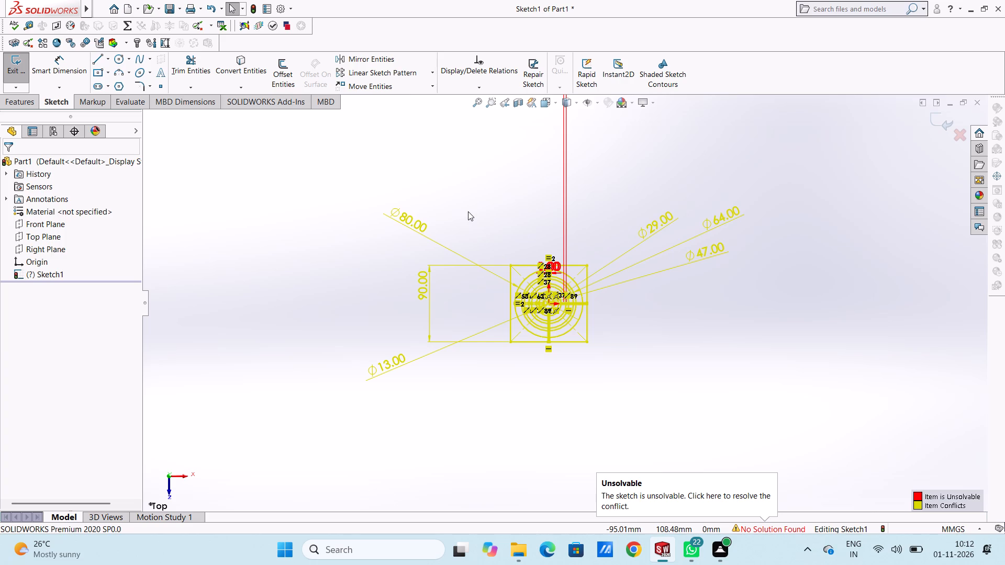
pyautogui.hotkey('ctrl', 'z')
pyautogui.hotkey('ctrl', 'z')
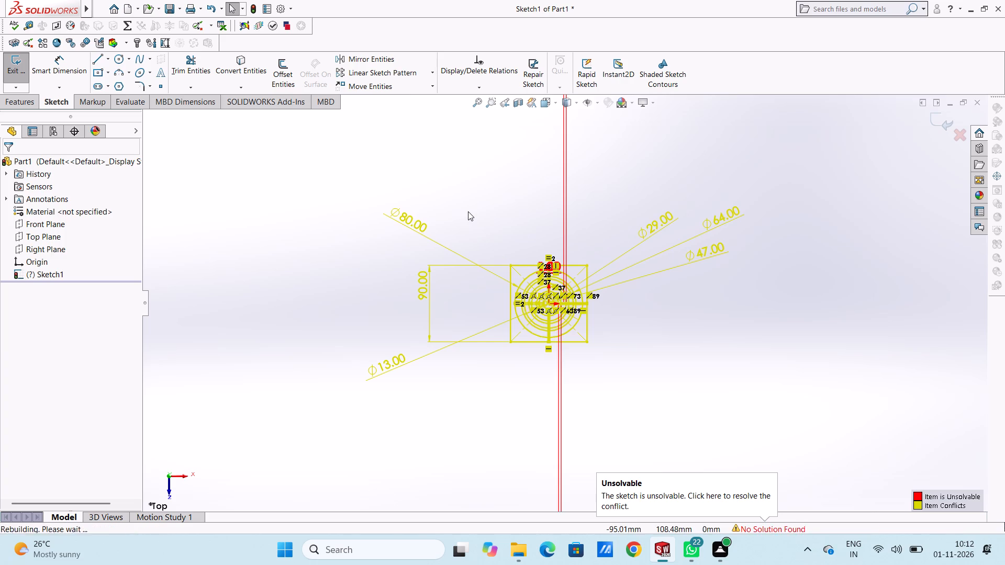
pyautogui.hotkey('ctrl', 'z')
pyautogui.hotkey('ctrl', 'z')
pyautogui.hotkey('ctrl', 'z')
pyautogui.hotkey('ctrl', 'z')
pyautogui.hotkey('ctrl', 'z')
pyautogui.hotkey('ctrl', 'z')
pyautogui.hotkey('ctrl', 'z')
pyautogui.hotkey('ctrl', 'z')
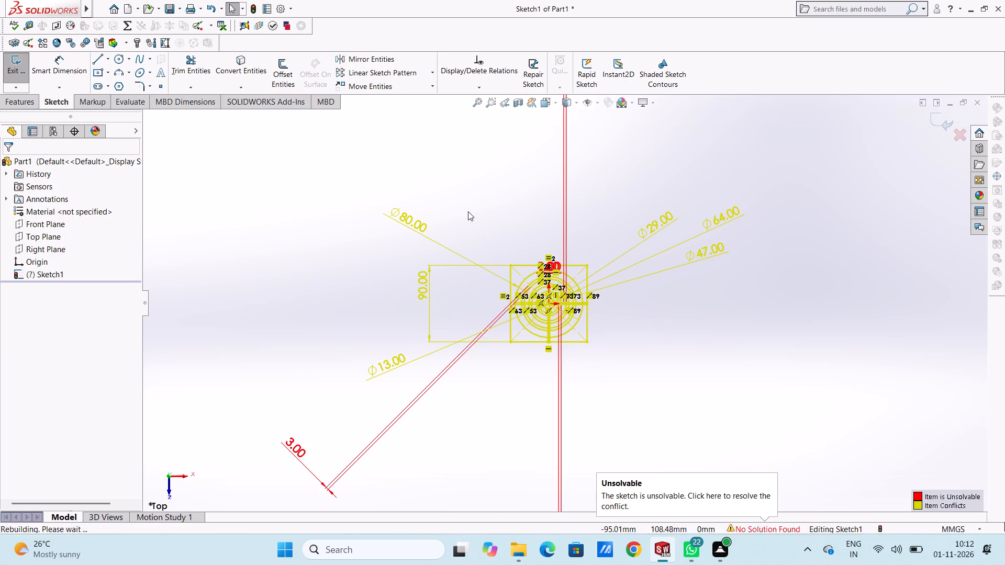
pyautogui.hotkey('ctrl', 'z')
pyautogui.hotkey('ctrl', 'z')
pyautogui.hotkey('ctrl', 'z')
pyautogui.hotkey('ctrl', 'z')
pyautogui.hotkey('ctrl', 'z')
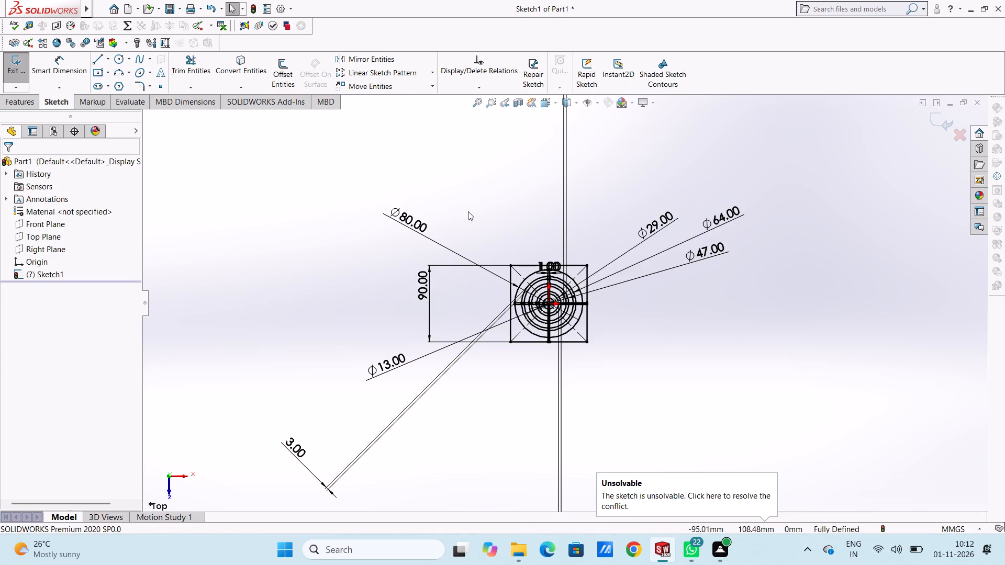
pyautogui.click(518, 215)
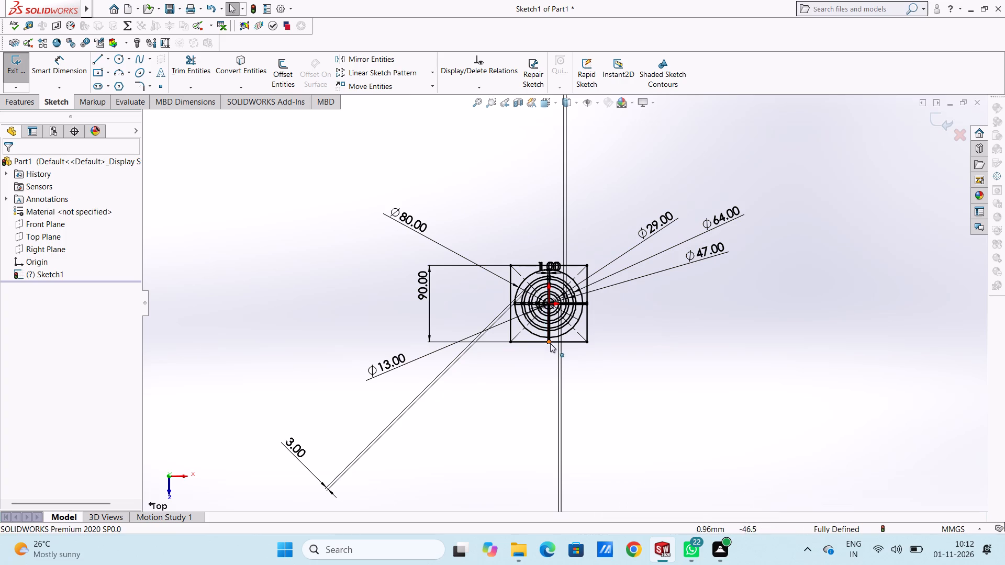
# Delete the two 1 mm offset dimensions of the cross lines, located at the top gap of the outermost ring.
pyautogui.scroll(-6, 551, 343)
pyautogui.scroll(4, 640, 139)
pyautogui.scroll(-5, 558, 240)
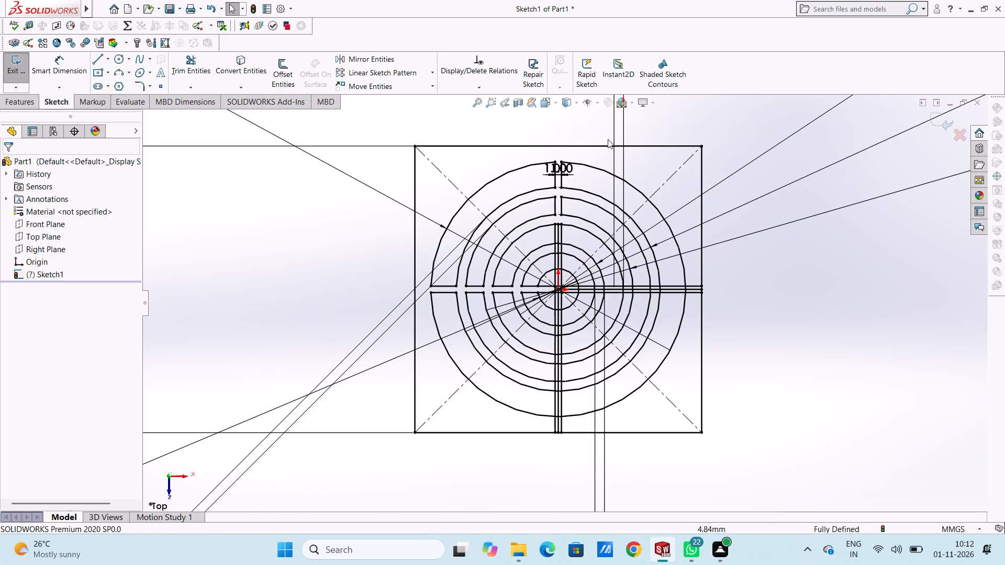
pyautogui.scroll(4, 586, 125)
pyautogui.scroll(-5, 560, 227)
pyautogui.scroll(-5, 606, 307)
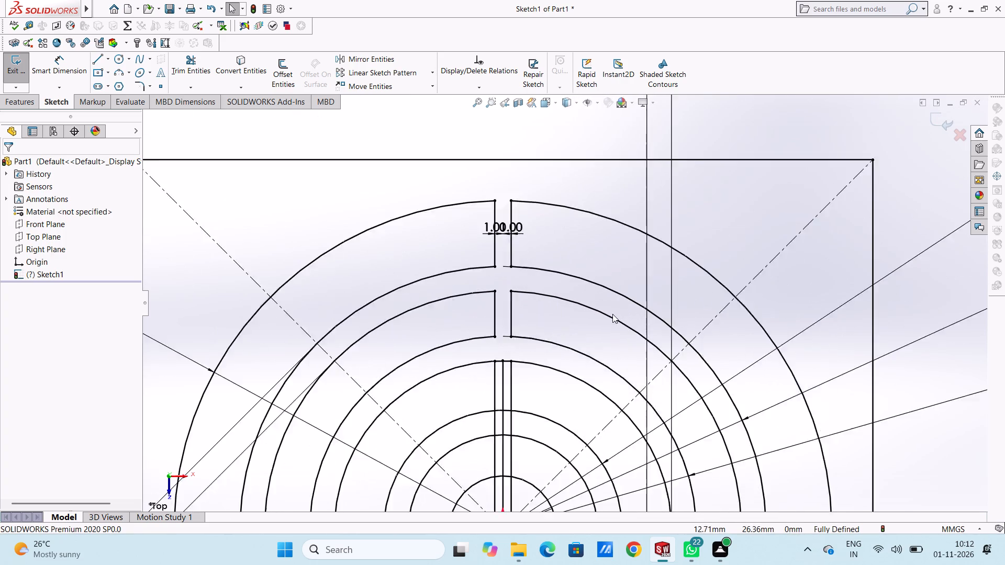
pyautogui.scroll(-1, 612, 314)
pyautogui.click(444, 195)
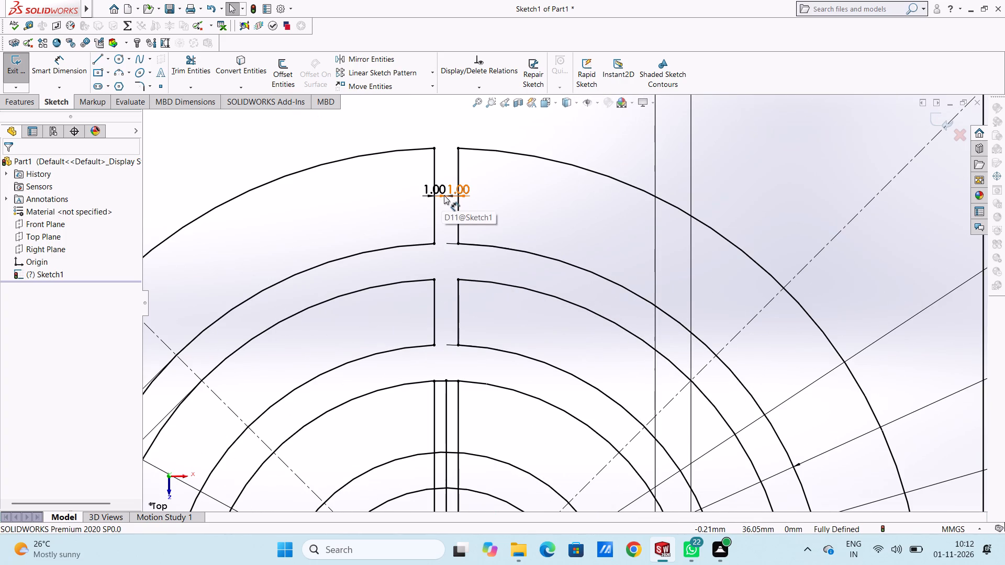
pyautogui.rightClick(527, 199)
pyautogui.click(535, 338)
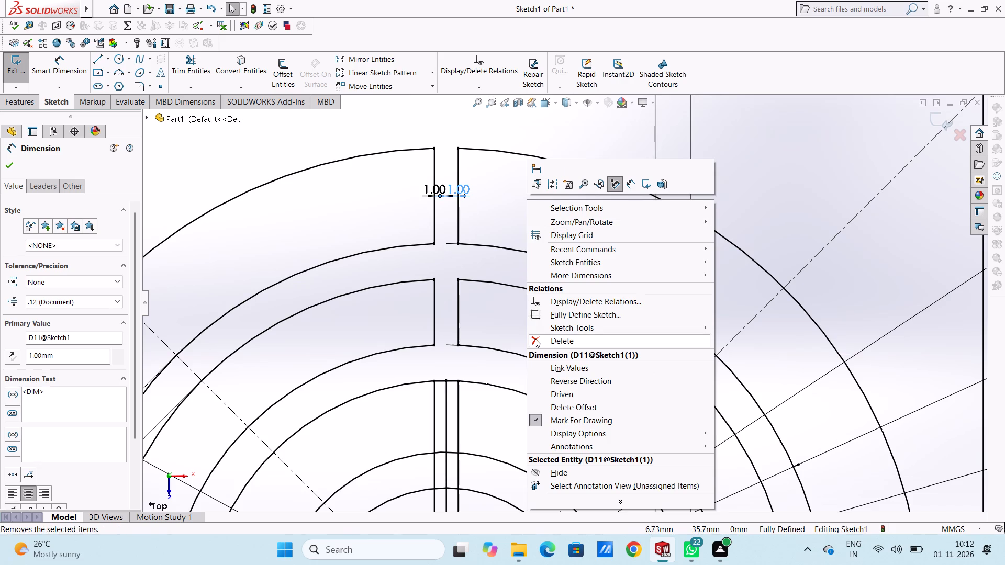
pyautogui.click(438, 198)
pyautogui.rightClick(497, 193)
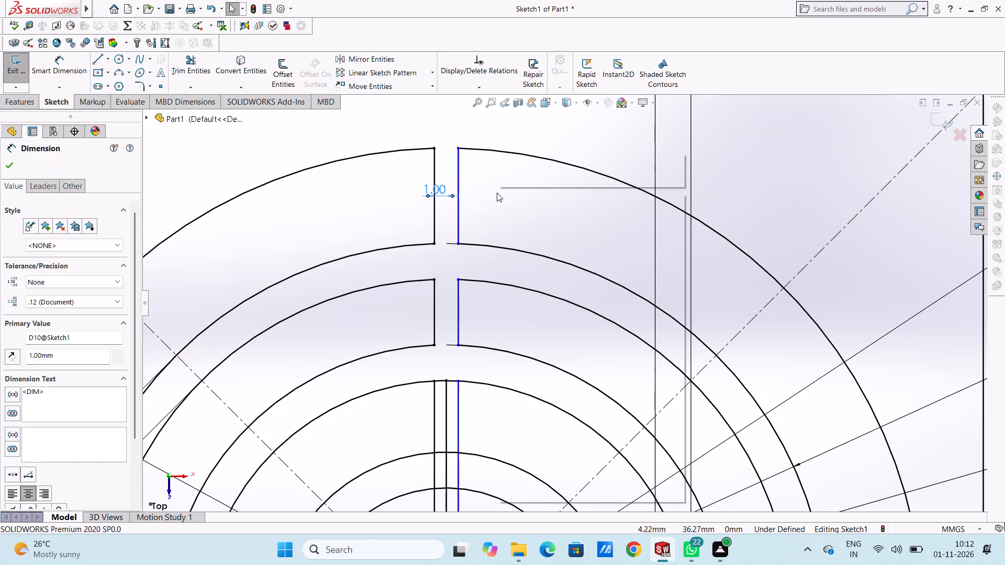
pyautogui.click(521, 329)
pyautogui.scroll(5, 505, 314)
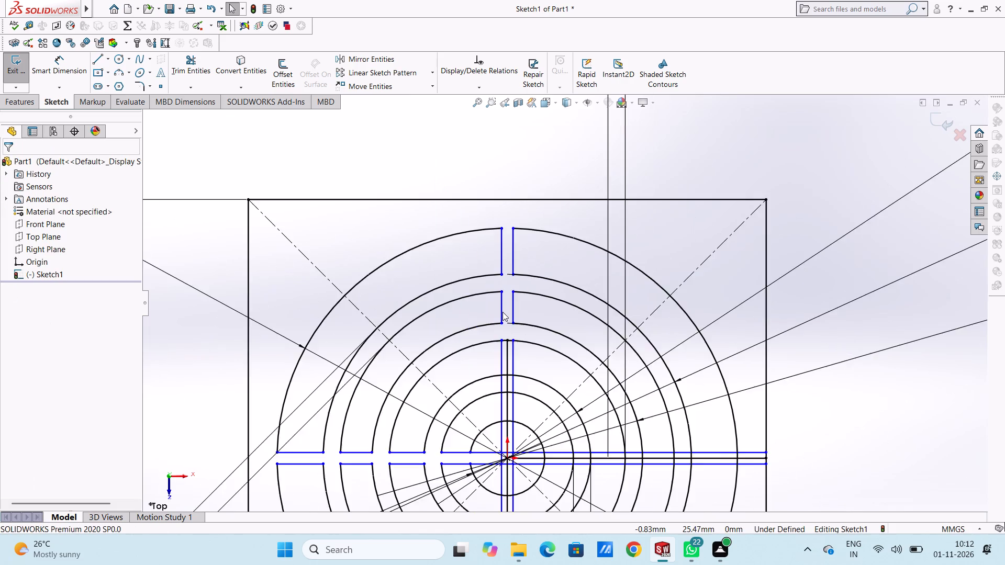
pyautogui.scroll(3, 502, 313)
pyautogui.scroll(2, 511, 430)
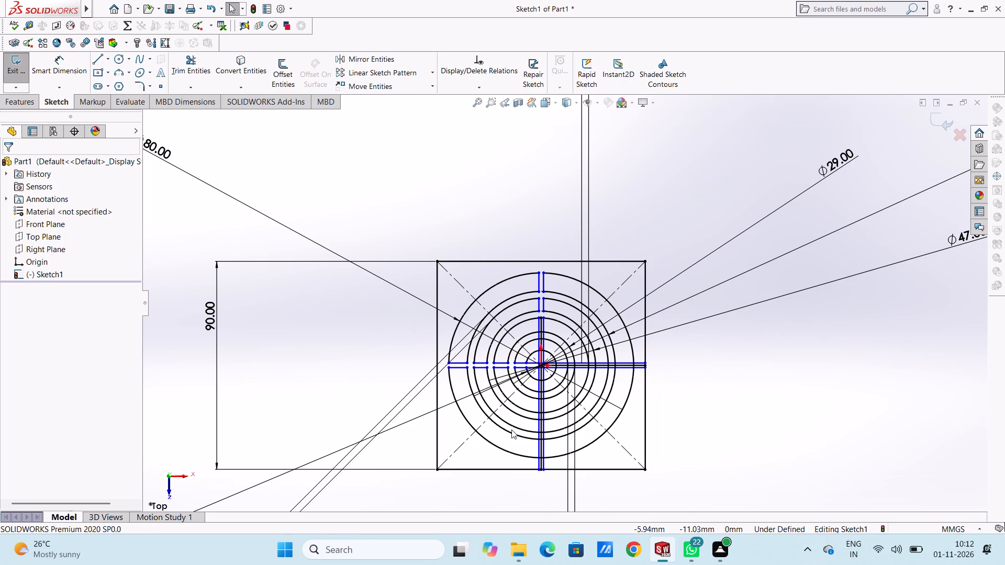
# Delete the original centre lines between the offset cross lines: the vertical one below the origin and the horizontal one to its right.
pyautogui.scroll(2, 536, 403)
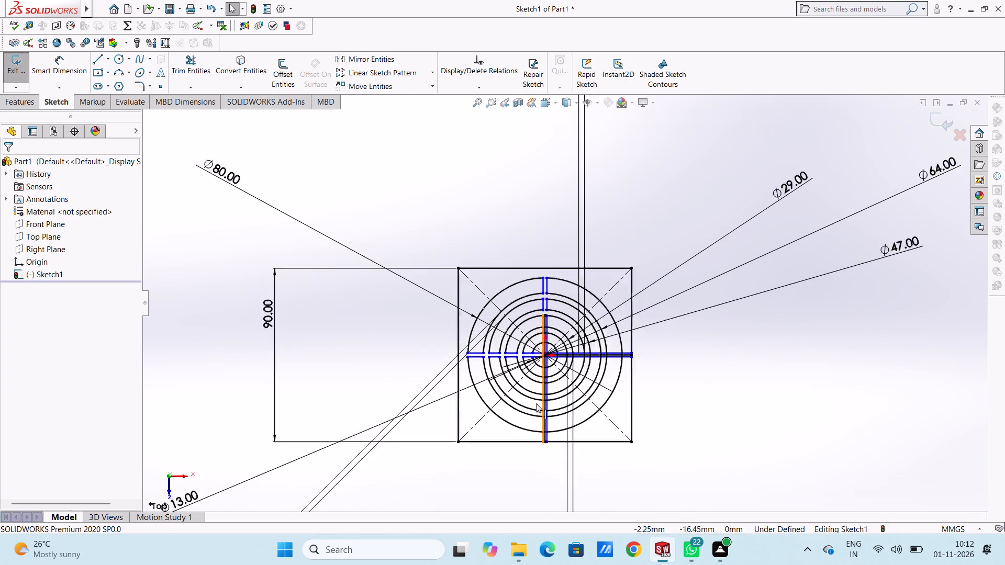
pyautogui.scroll(2, 536, 403)
pyautogui.scroll(-7, 558, 391)
pyautogui.scroll(-4, 569, 153)
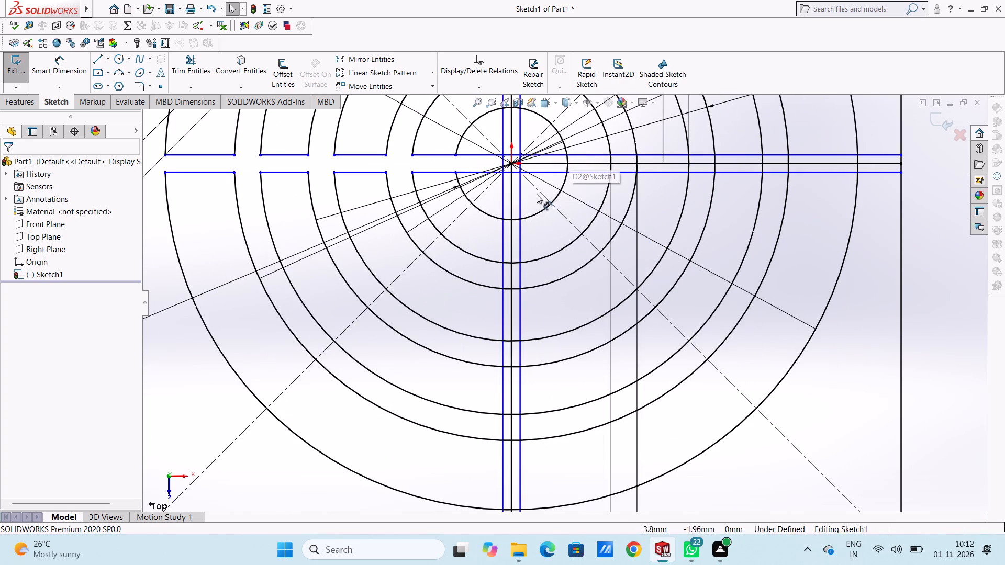
pyautogui.click(509, 229)
pyautogui.rightClick(543, 217)
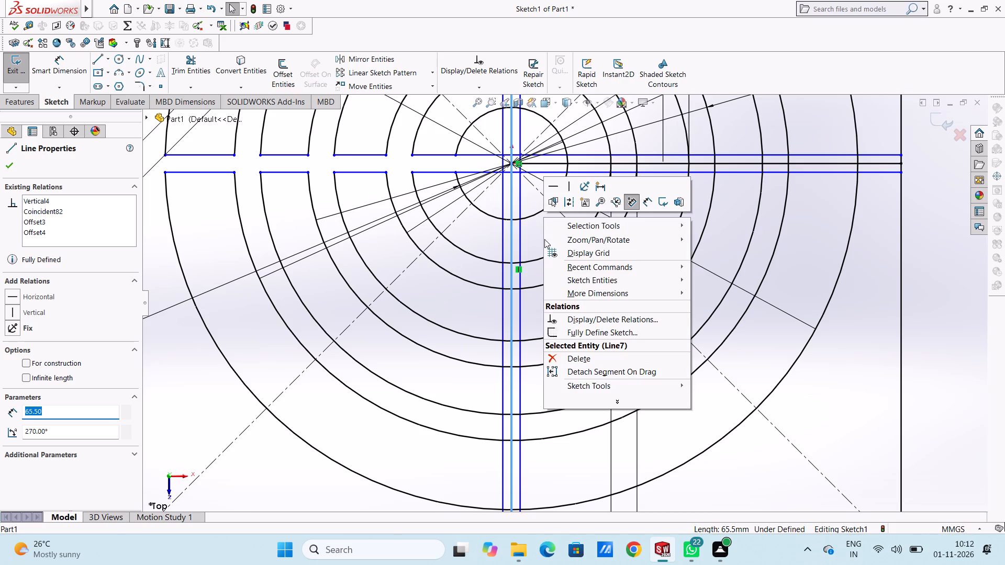
pyautogui.click(554, 357)
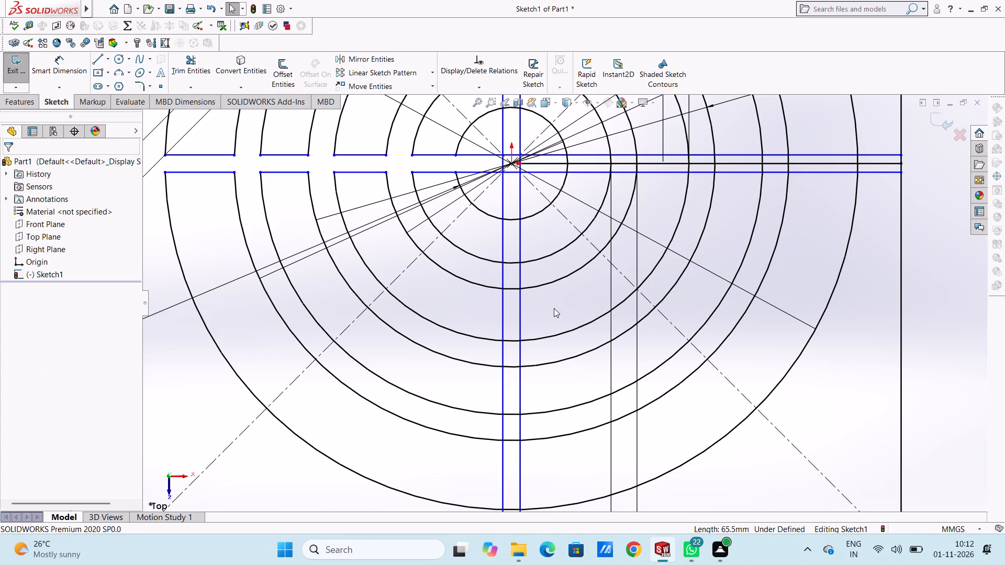
pyautogui.scroll(5, 554, 308)
pyautogui.scroll(-5, 585, 232)
pyautogui.scroll(-3, 549, 290)
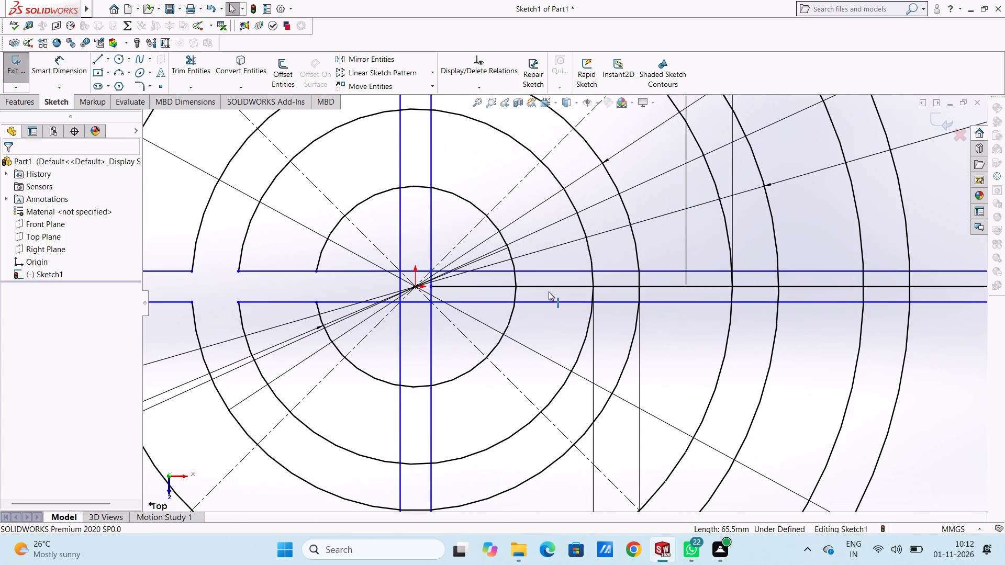
pyautogui.click(539, 286)
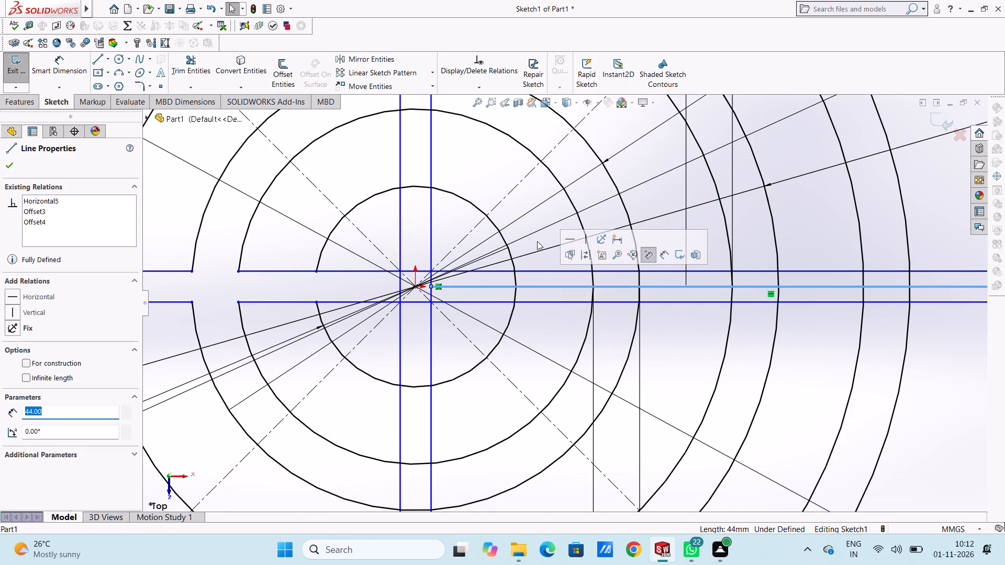
pyautogui.rightClick(541, 216)
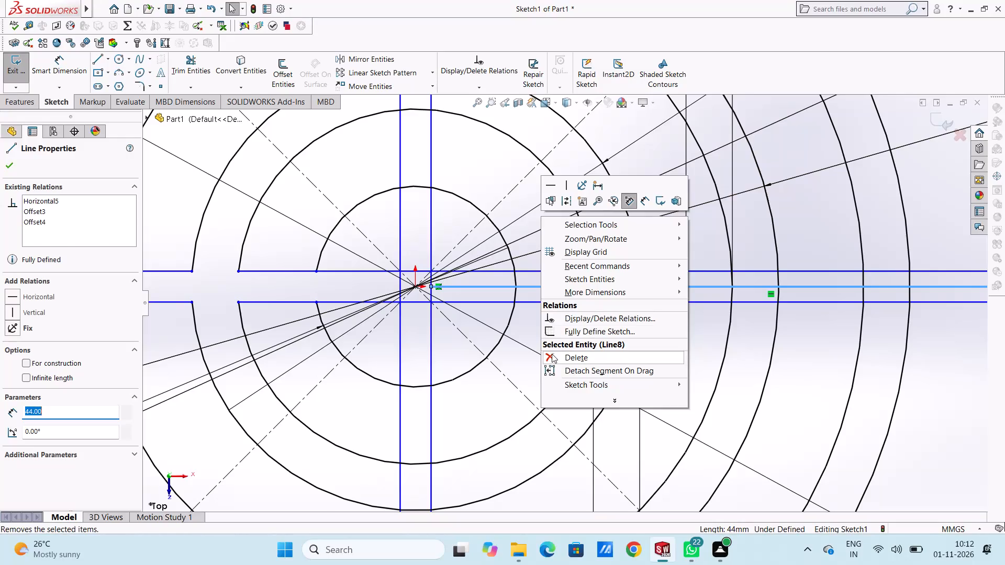
pyautogui.click(552, 354)
# Above centre, trim both vertical lines just inside the 29 mm circle and within the 13 mm circle, plus the ring arcs between them.
pyautogui.scroll(10, 540, 336)
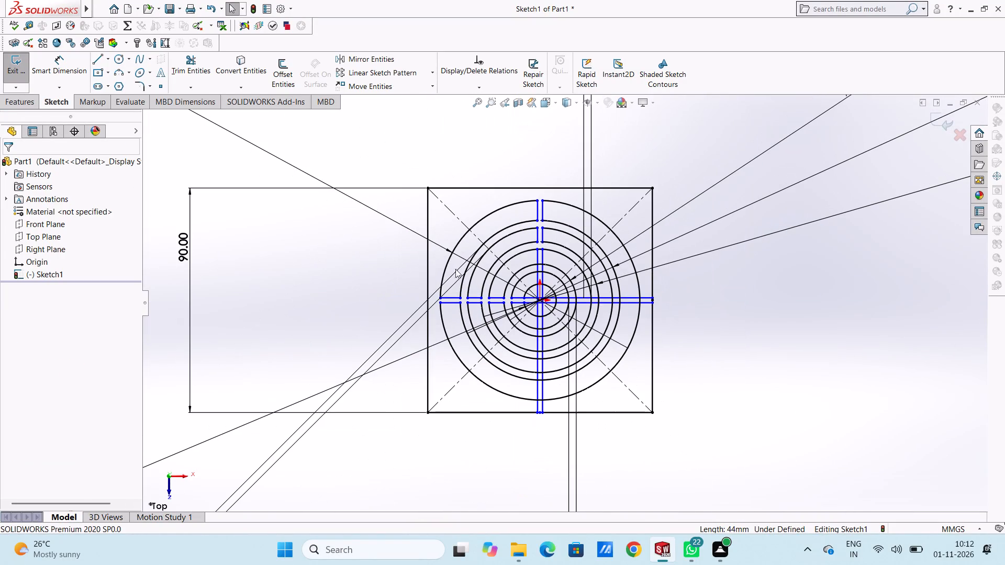
pyautogui.click(189, 63)
pyautogui.scroll(-5, 510, 309)
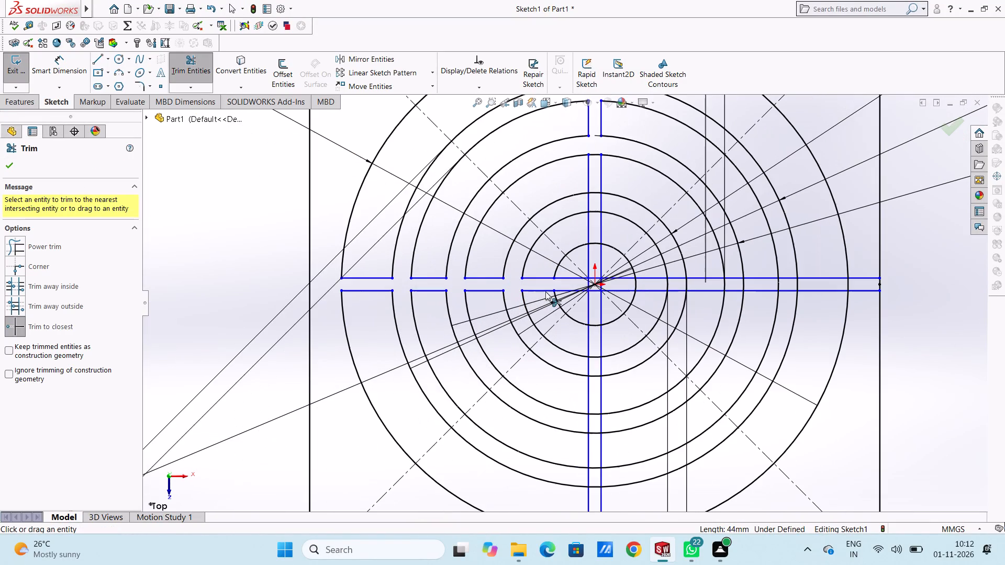
pyautogui.scroll(4, 618, 221)
pyautogui.scroll(-6, 598, 238)
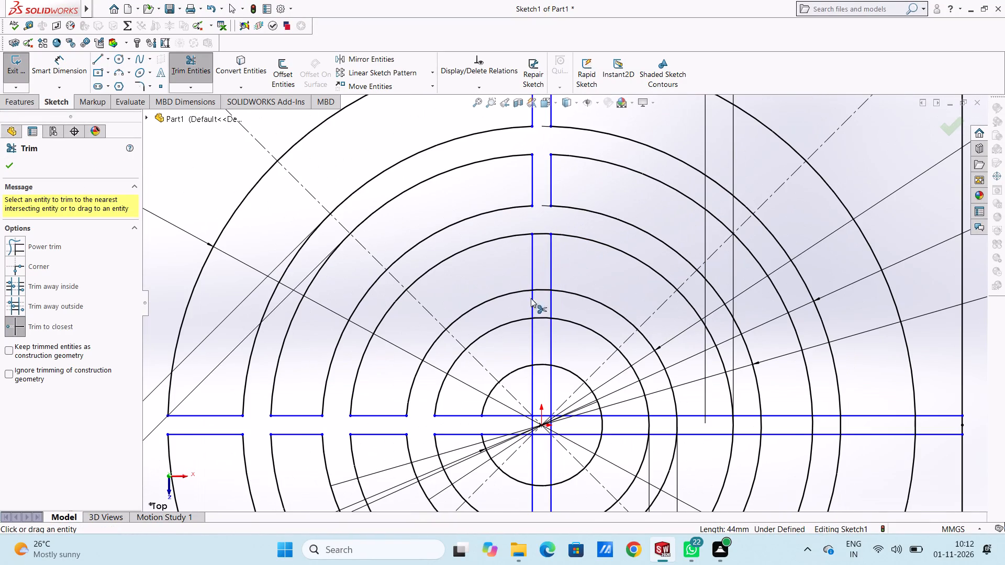
pyautogui.click(533, 307)
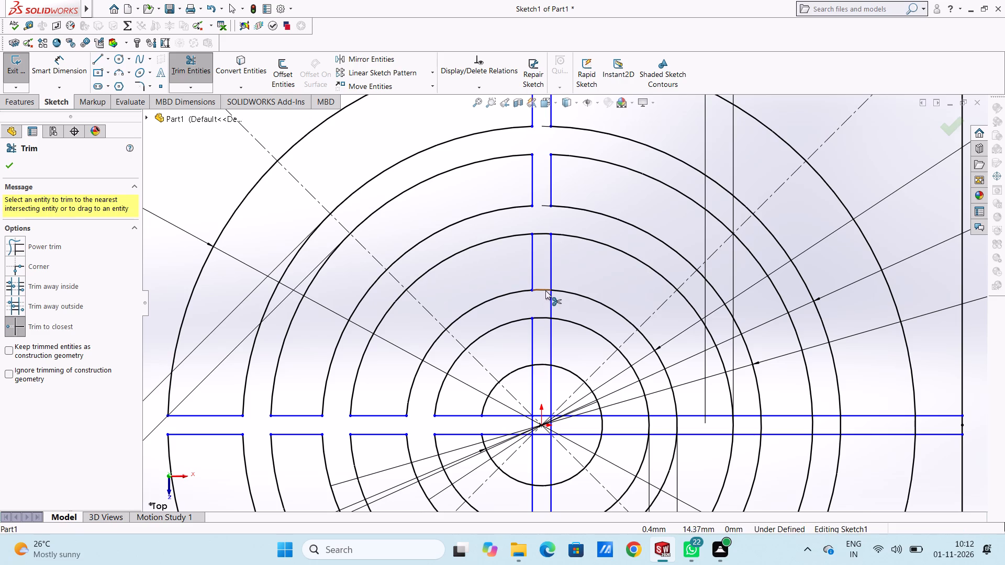
pyautogui.click(545, 290)
pyautogui.click(538, 234)
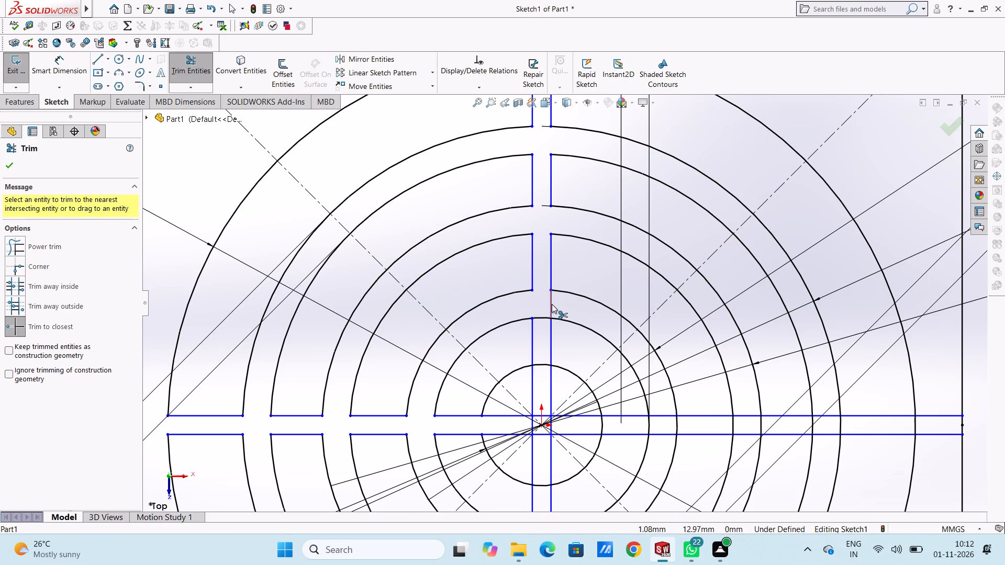
pyautogui.click(552, 304)
pyautogui.click(543, 316)
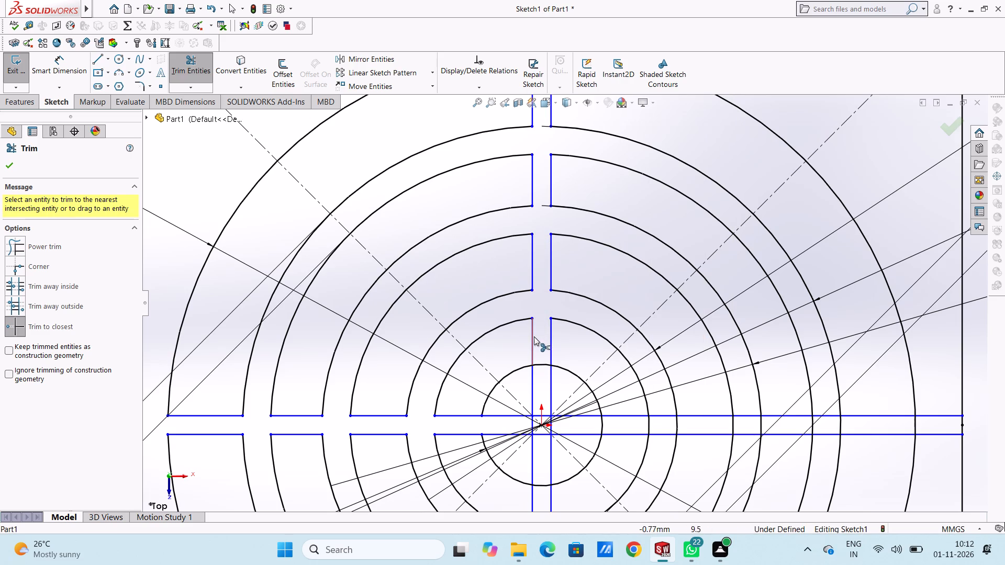
pyautogui.click(538, 364)
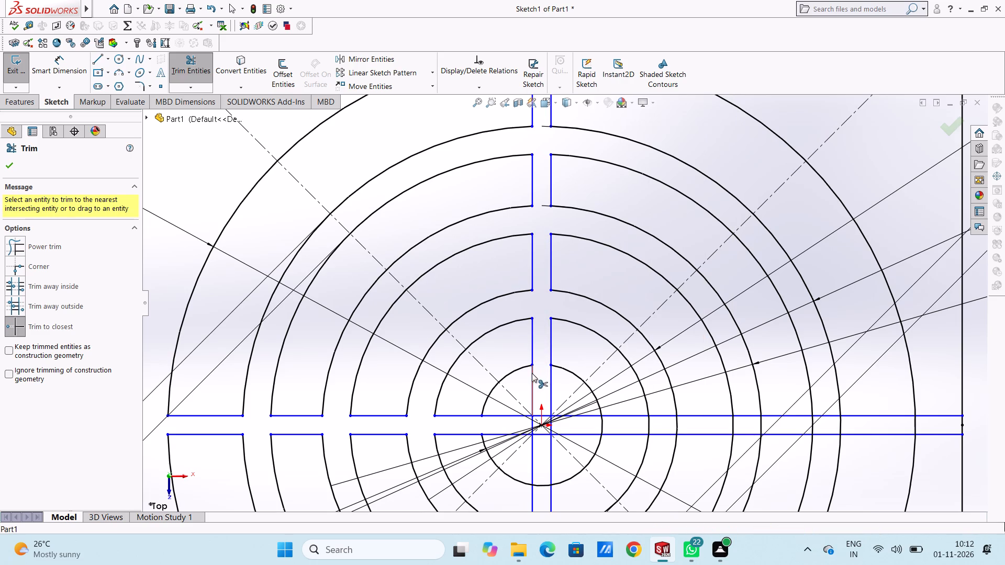
pyautogui.click(532, 373)
pyautogui.click(550, 382)
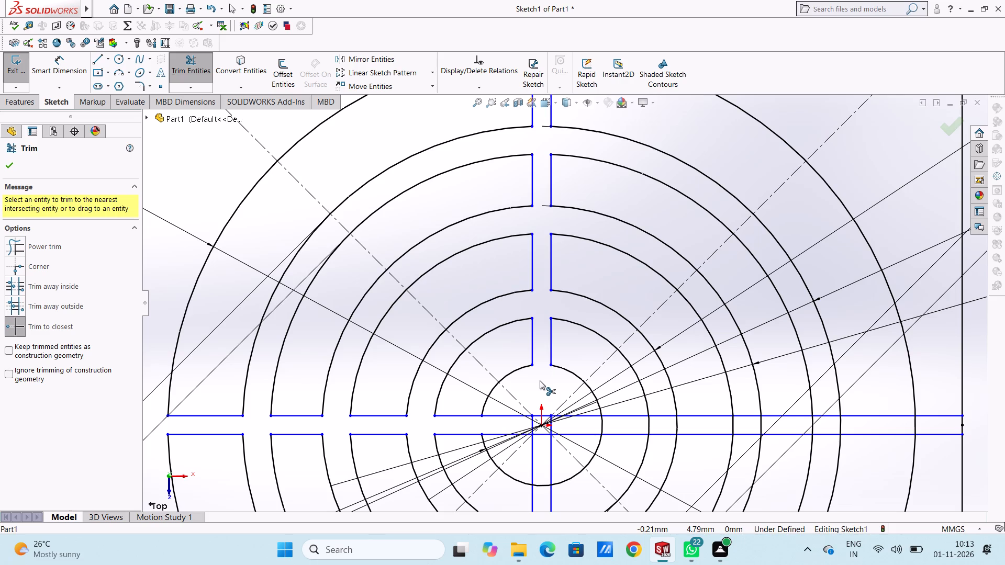
# Trim away all remaining horizontal and vertical cross-line segments inside the 13 mm circle.
pyautogui.scroll(4, 540, 380)
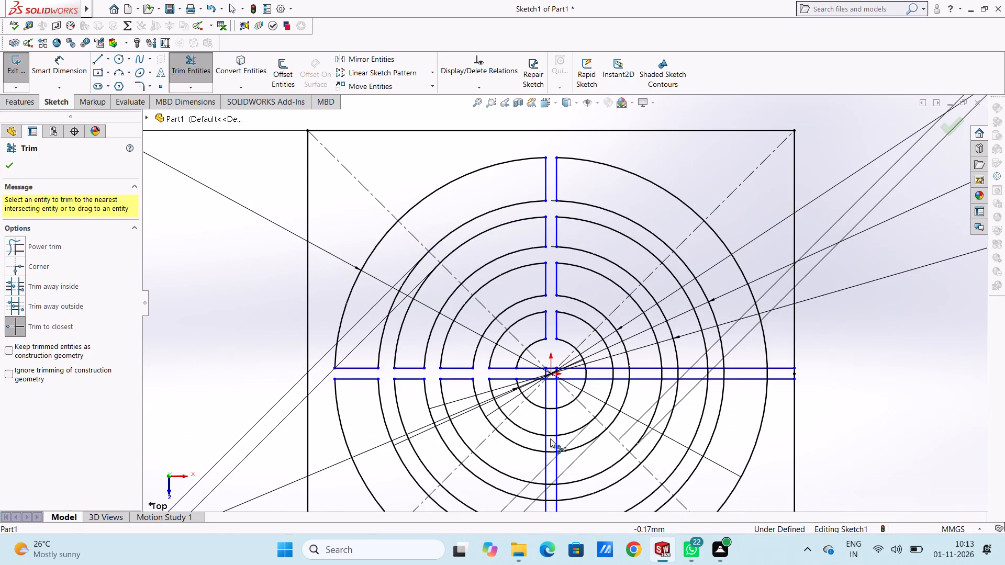
pyautogui.scroll(-1, 550, 435)
pyautogui.scroll(-3, 523, 376)
pyautogui.click(537, 313)
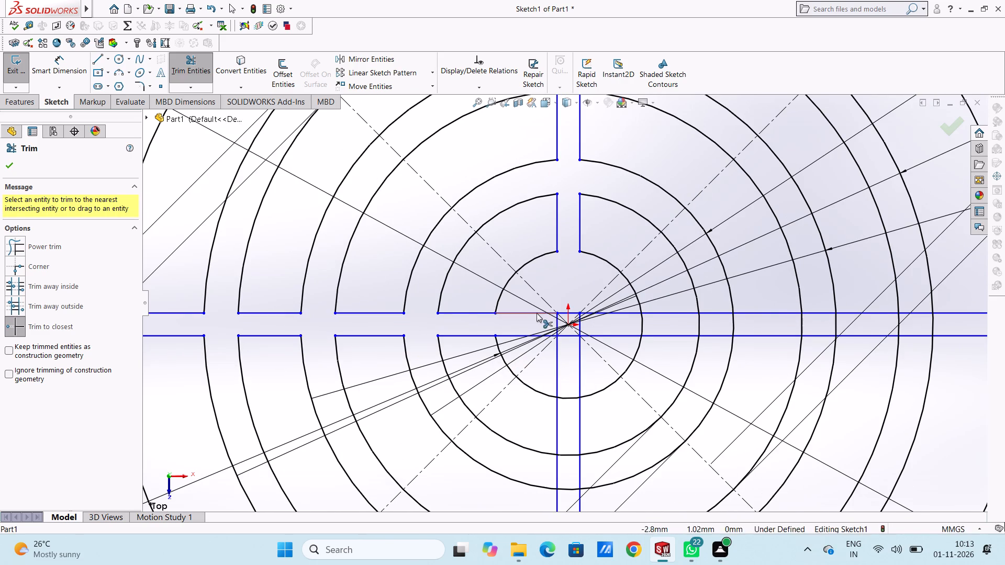
pyautogui.click(538, 337)
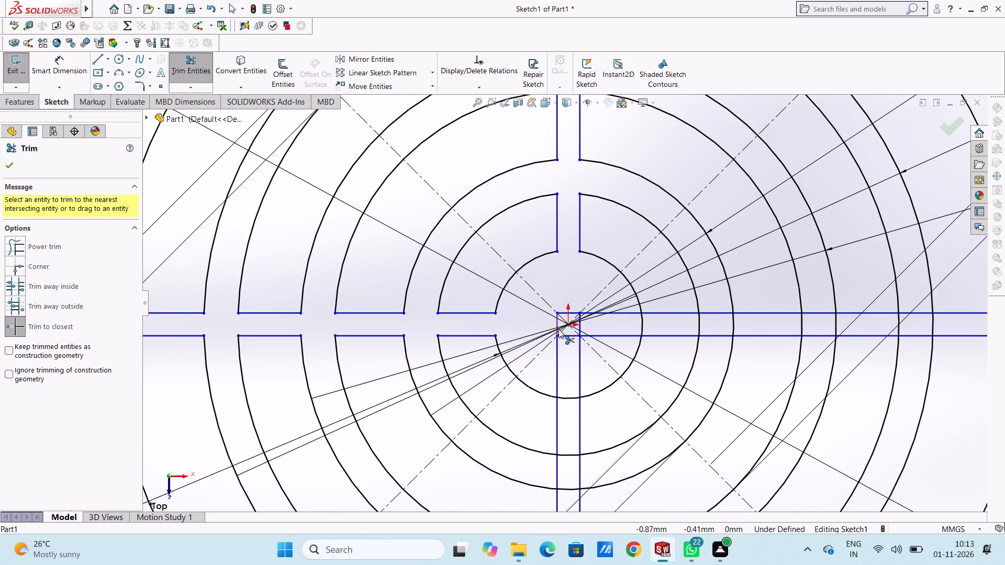
pyautogui.click(557, 329)
pyautogui.click(562, 313)
pyautogui.click(577, 317)
pyautogui.click(582, 313)
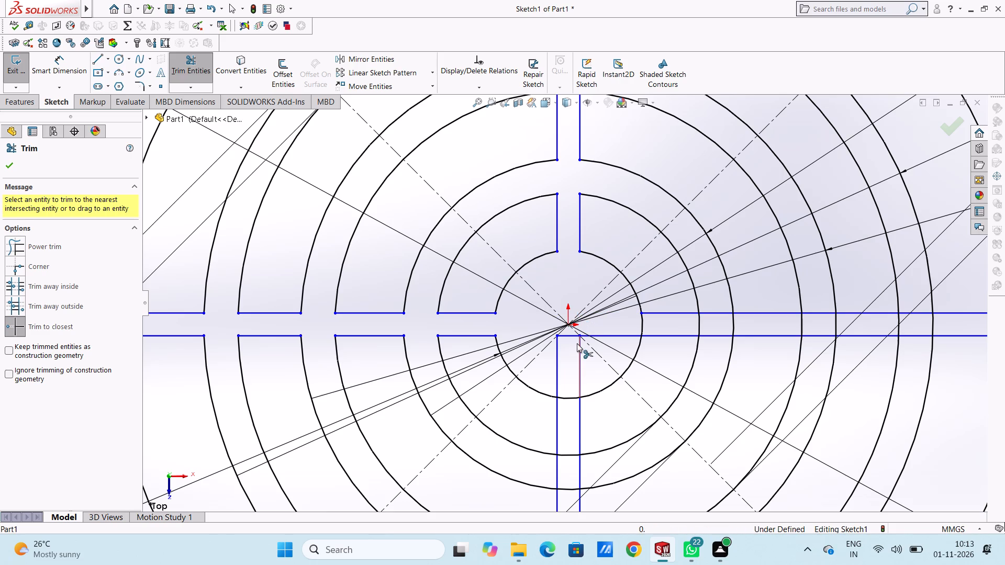
pyautogui.click(576, 352)
pyautogui.click(577, 353)
pyautogui.click(566, 335)
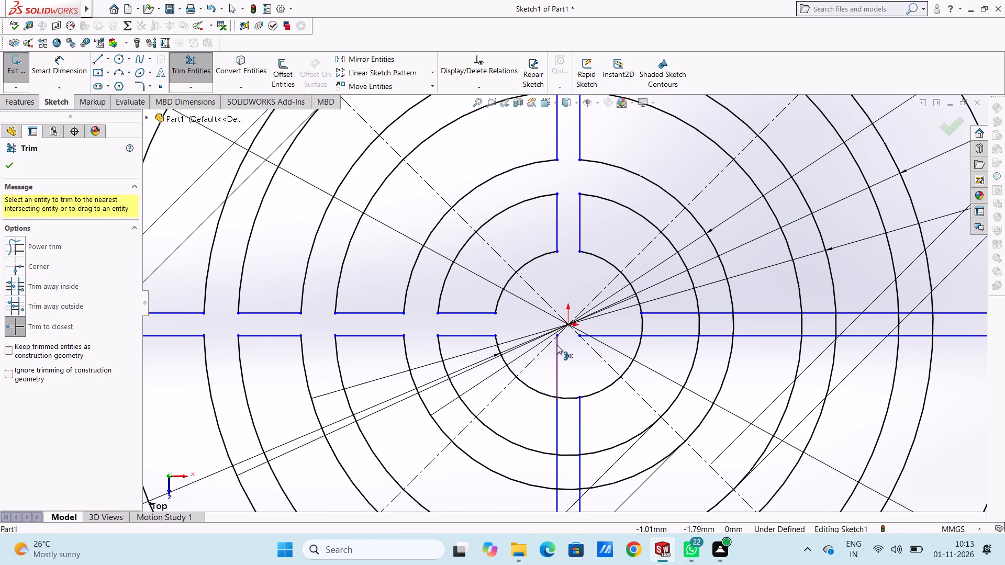
pyautogui.click(557, 345)
pyautogui.click(617, 338)
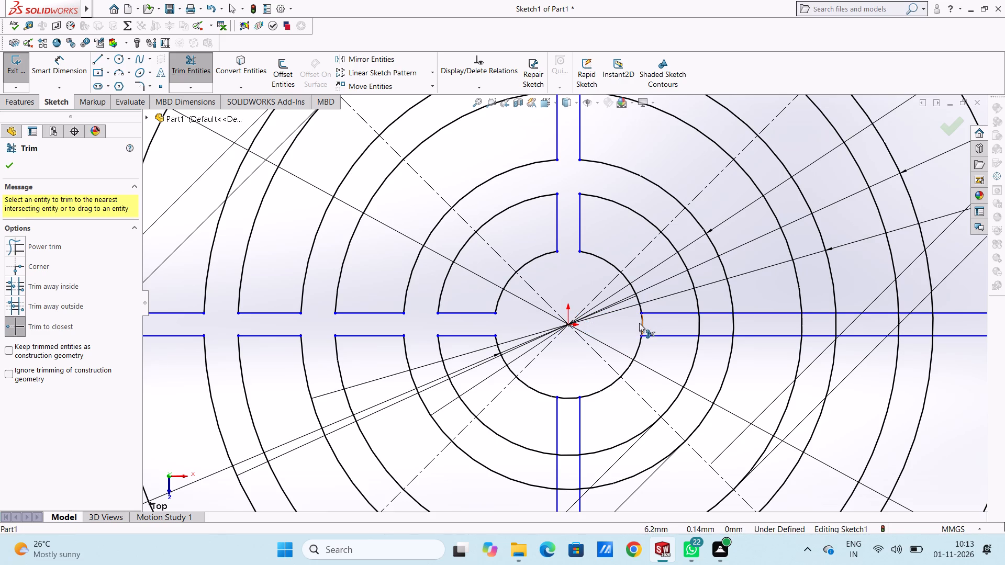
# Right of centre, trim the arcs of the two innermost circles between the cross lines, and both horizontal lines just inside the 29 mm circle.
pyautogui.doubleClick(639, 323)
pyautogui.click(643, 322)
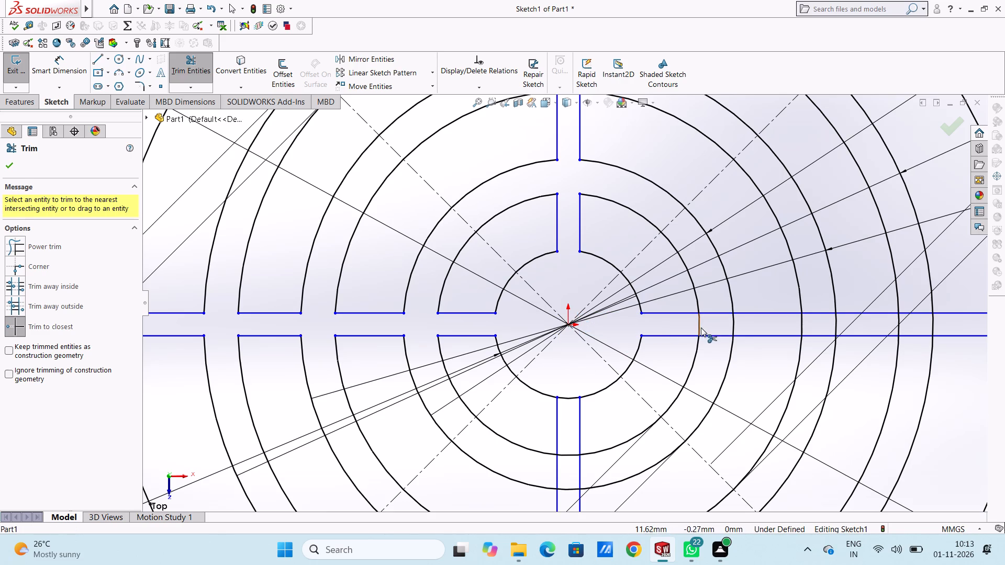
pyautogui.click(697, 322)
pyautogui.click(712, 314)
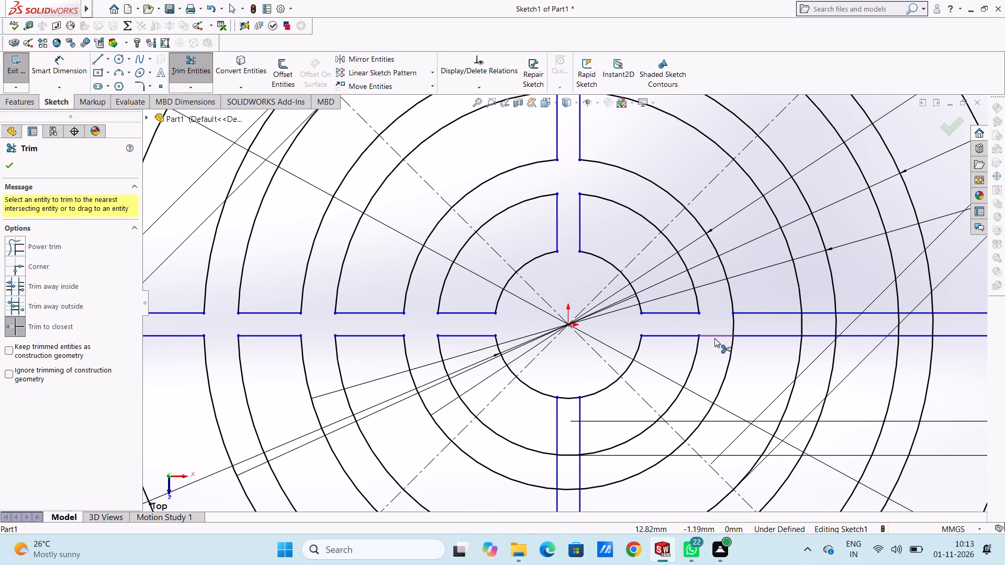
pyautogui.click(713, 335)
# Below centre, trim the arcs of the two innermost circles between the cross lines, and both vertical lines just inside the 29 mm circle.
pyautogui.scroll(-1, 697, 348)
pyautogui.scroll(6, 697, 348)
pyautogui.scroll(-4, 559, 393)
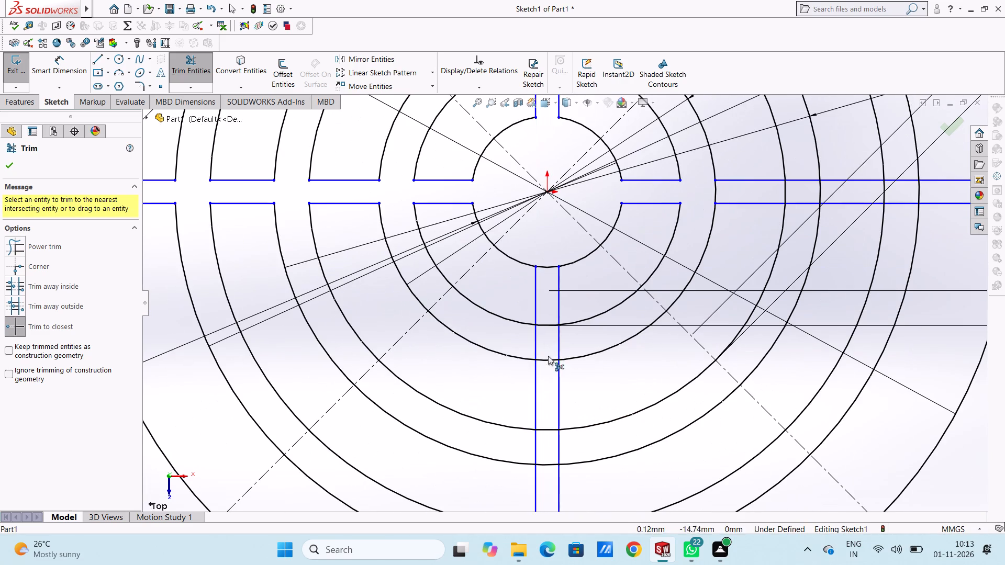
pyautogui.doubleClick(547, 264)
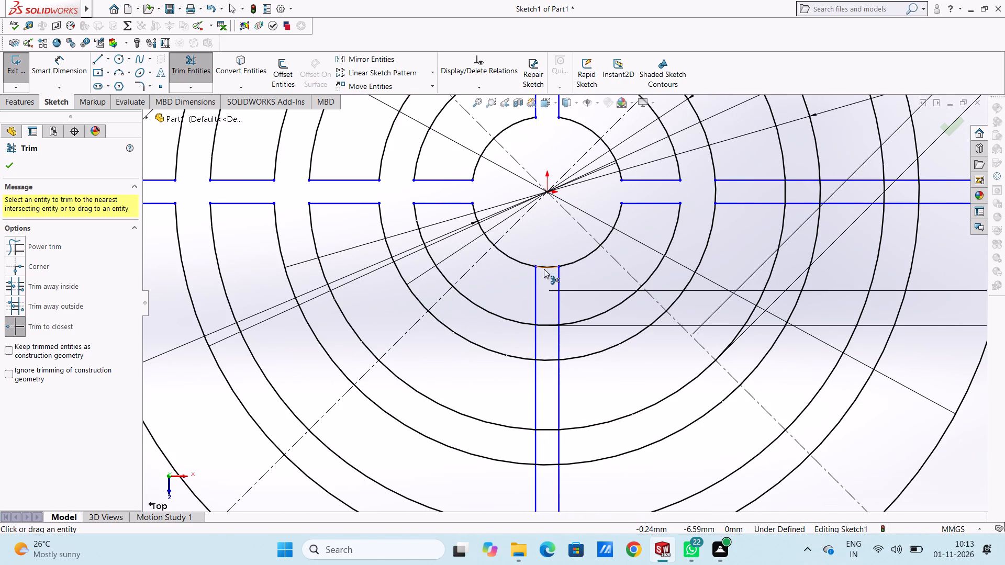
pyautogui.tripleClick(544, 269)
pyautogui.click(543, 323)
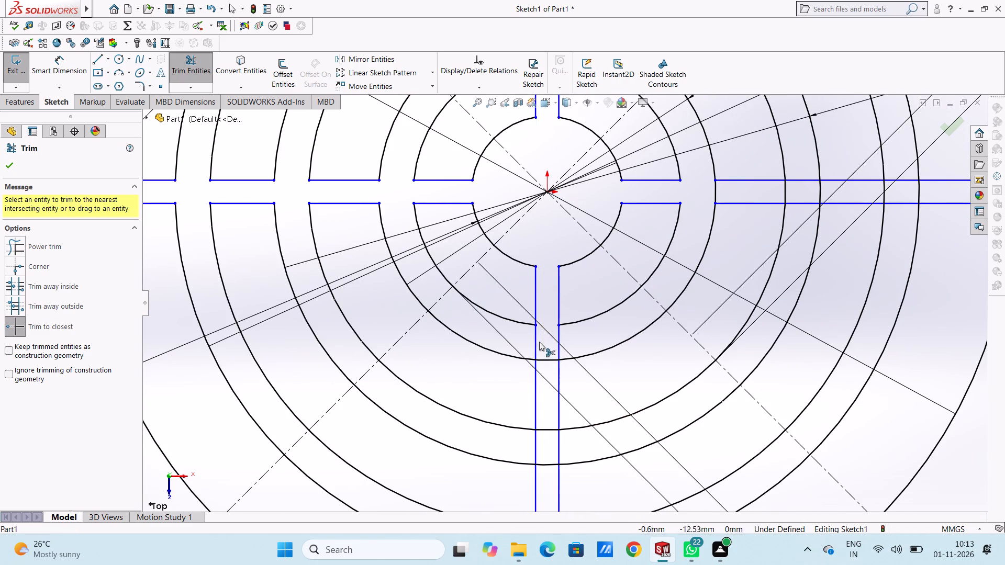
pyautogui.click(534, 344)
pyautogui.click(557, 342)
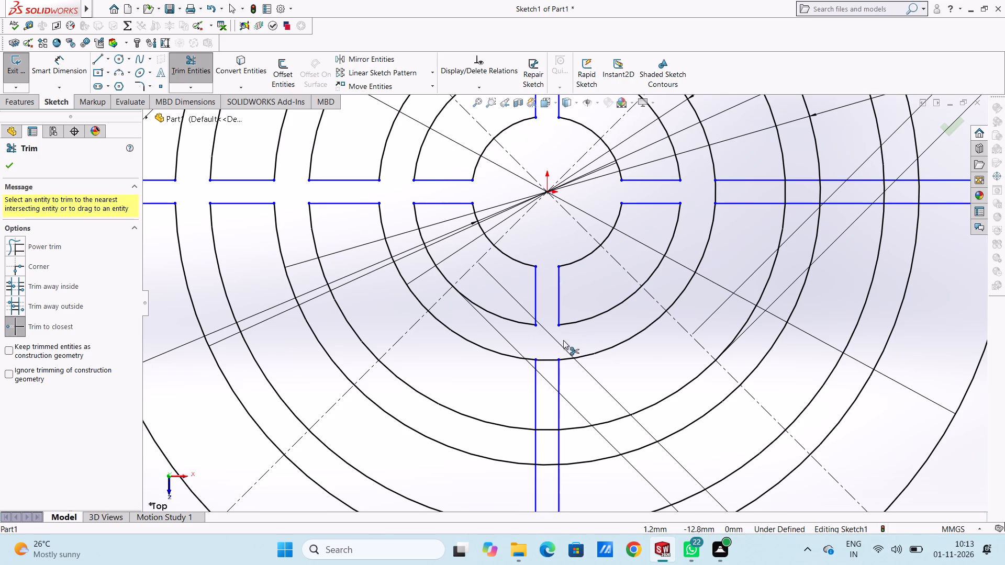
# Below centre, trim the 29 mm and 47 mm circle arcs, the arc just inside the 47 mm circle, and both vertical lines in that gap.
pyautogui.scroll(4, 594, 331)
pyautogui.scroll(-5, 547, 358)
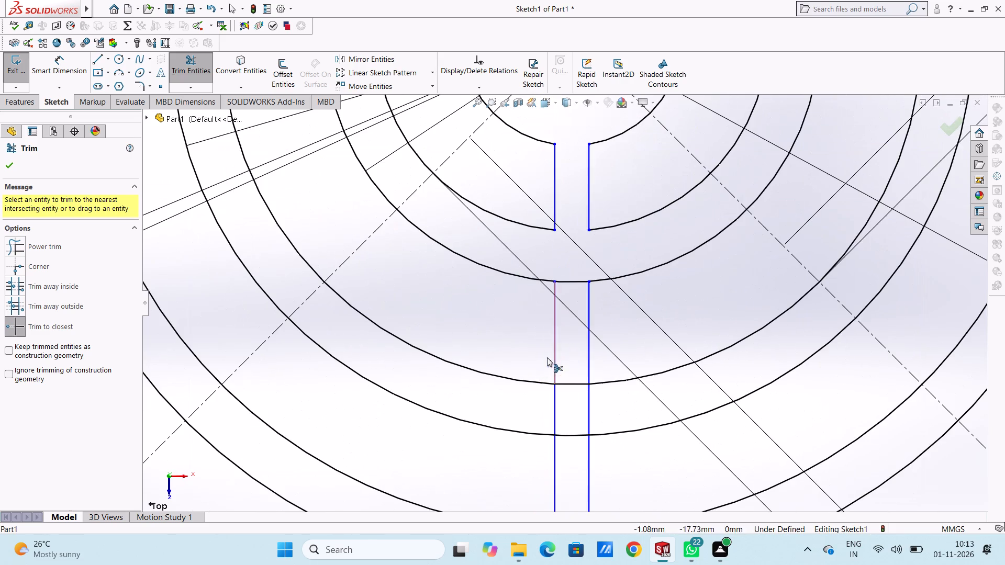
pyautogui.click(573, 279)
pyautogui.doubleClick(566, 281)
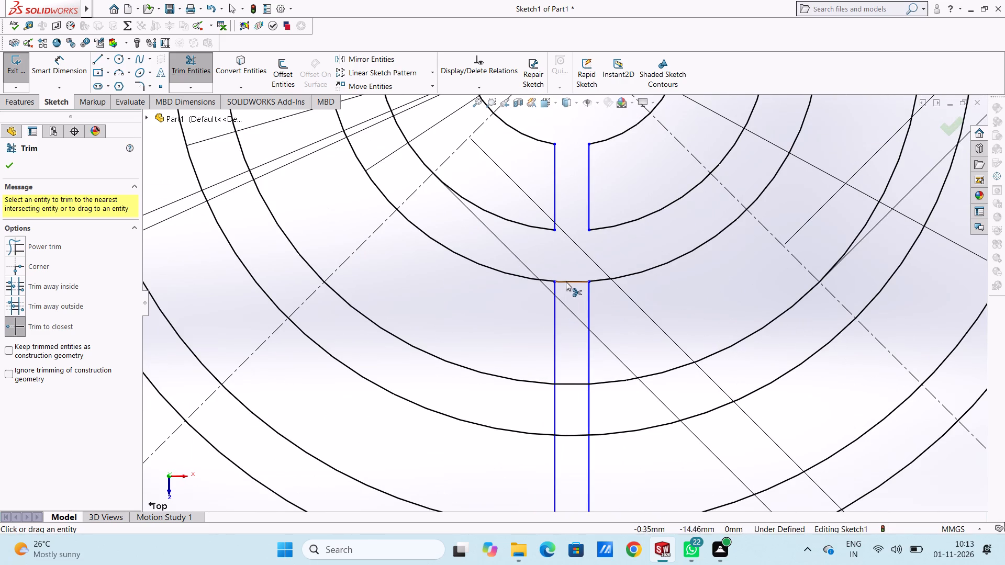
pyautogui.scroll(9, 565, 299)
pyautogui.scroll(-4, 560, 349)
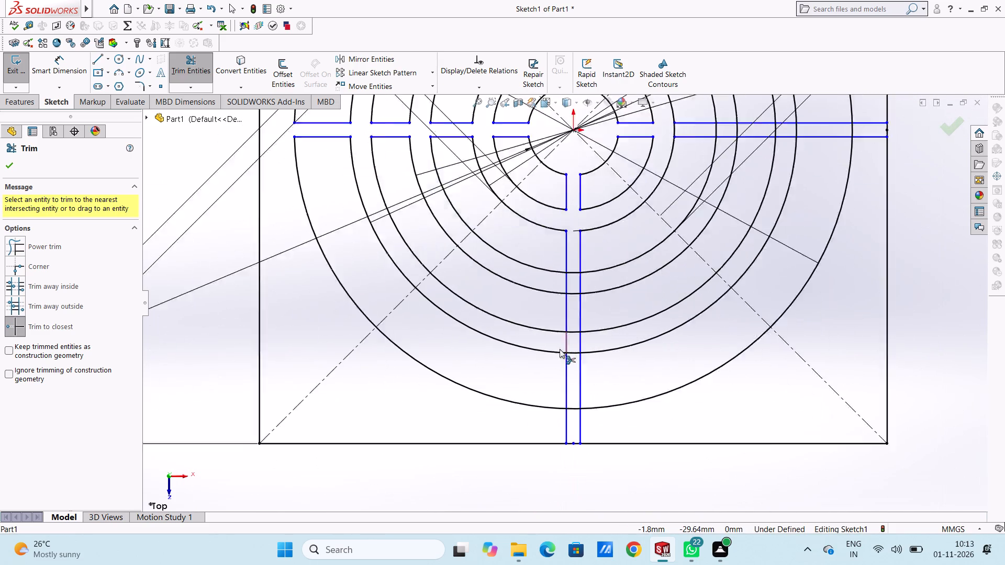
pyautogui.scroll(-1, 560, 349)
pyautogui.click(565, 267)
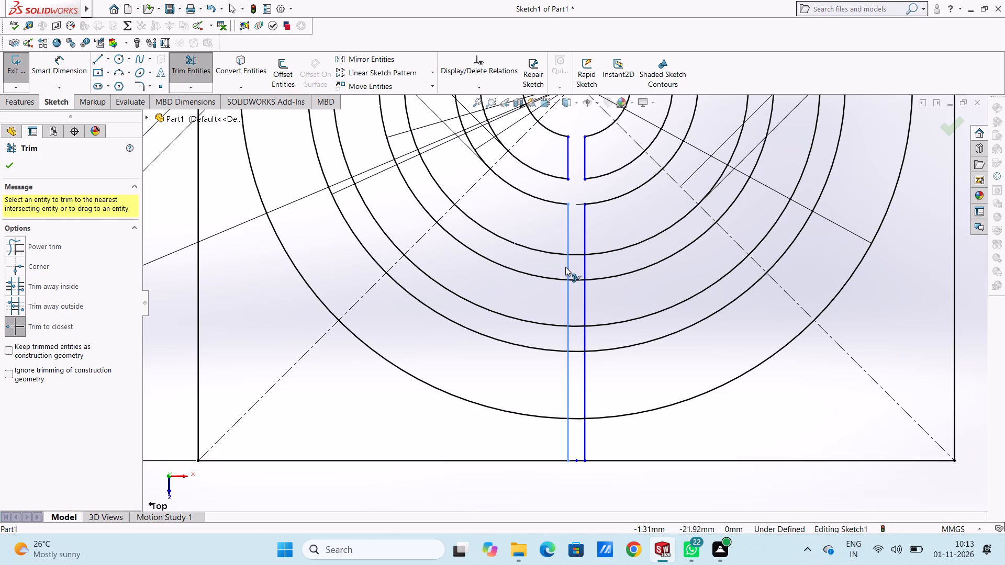
pyautogui.click(582, 267)
pyautogui.click(584, 262)
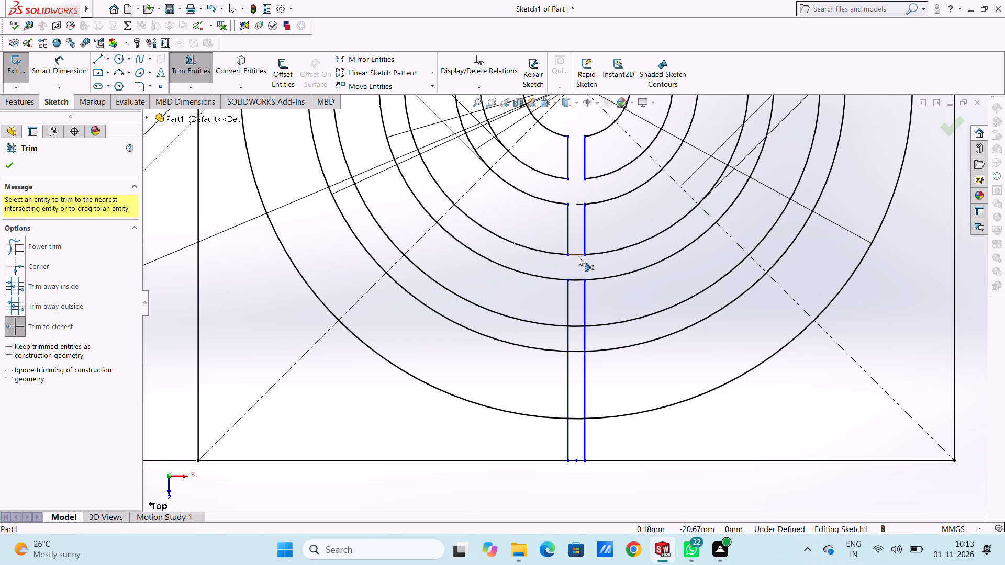
pyautogui.click(577, 255)
pyautogui.click(574, 280)
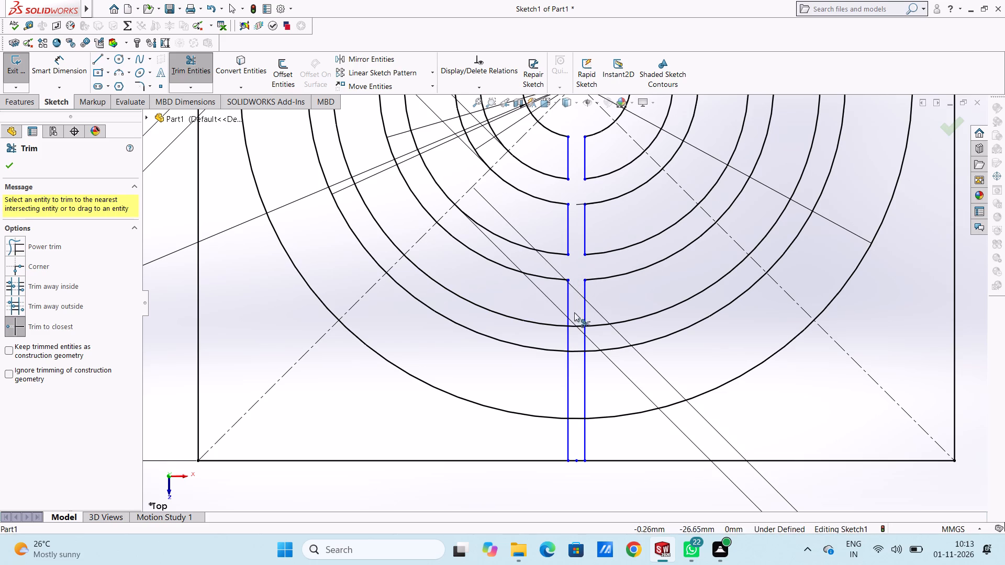
# Below centre, trim the arc just inside the 64 mm circle, both vertical lines in that gap, and the 64 mm circle arc between them.
pyautogui.click(573, 326)
pyautogui.click(569, 333)
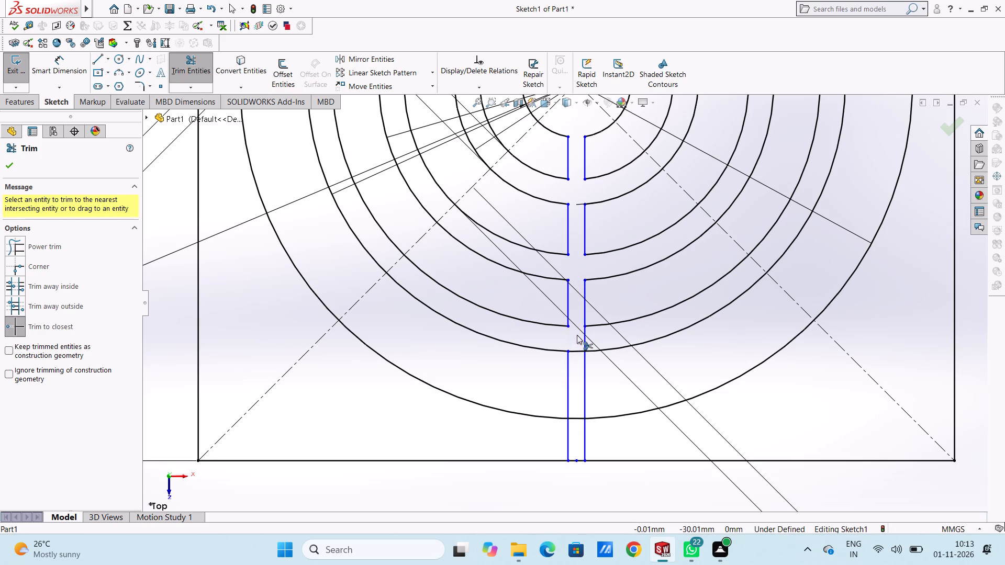
pyautogui.click(585, 337)
pyautogui.click(576, 350)
# Below centre, trim both vertical lines between the 80 mm circle and the square's edge, and the 80 mm circle arc between them.
pyautogui.scroll(5, 619, 329)
pyautogui.scroll(-5, 569, 374)
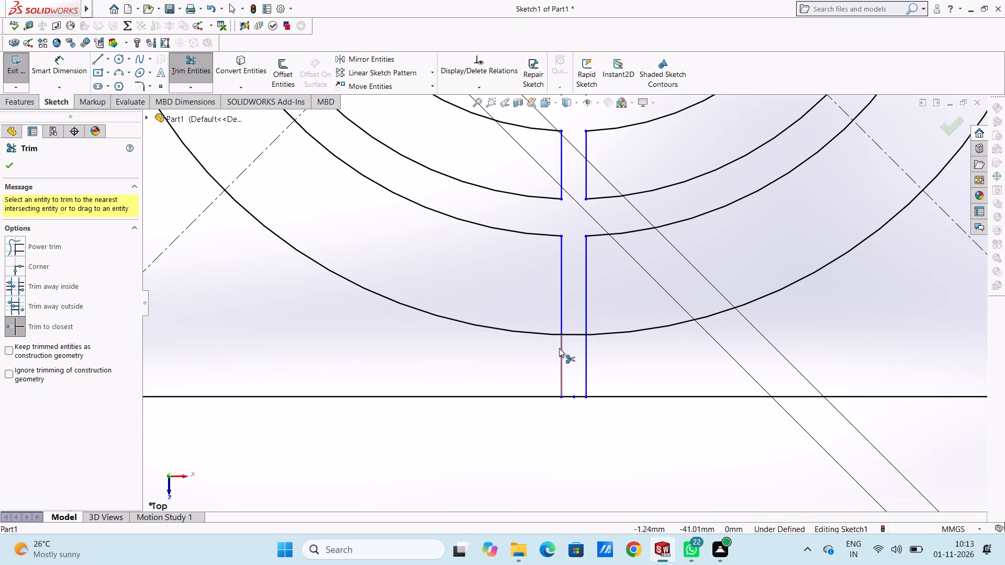
pyautogui.click(560, 354)
pyautogui.click(587, 357)
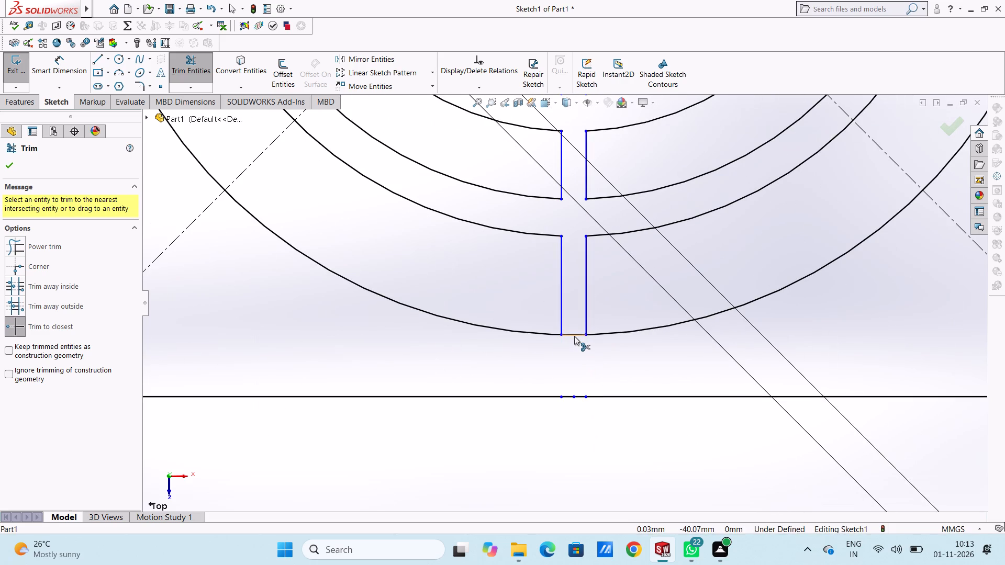
pyautogui.click(574, 335)
# Right of centre, trim the 29 mm and 47 mm circle arcs, the arc just inside the 47 mm circle, and both horizontal lines in that gap.
pyautogui.scroll(10, 598, 263)
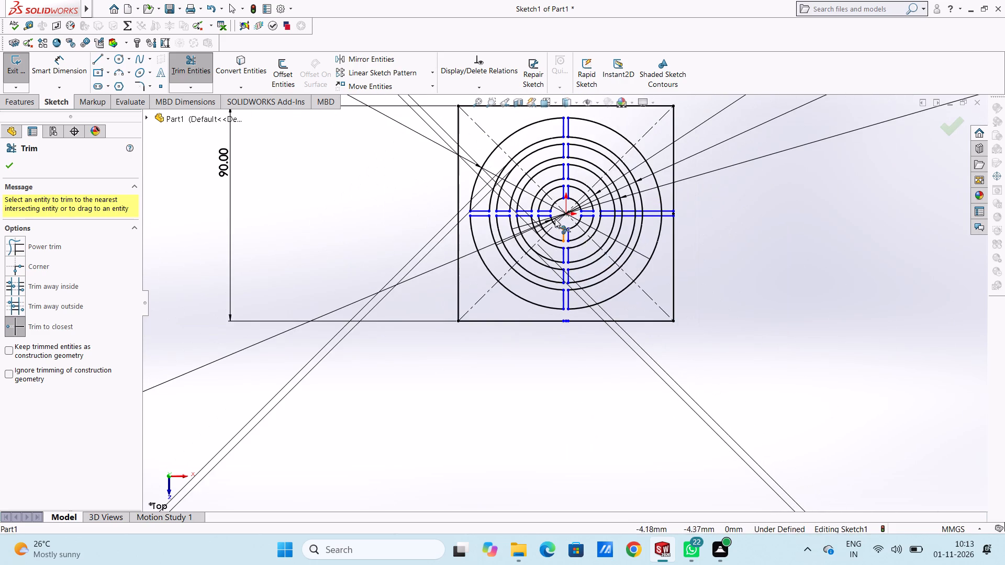
pyautogui.scroll(-4, 558, 211)
pyautogui.scroll(-3, 657, 241)
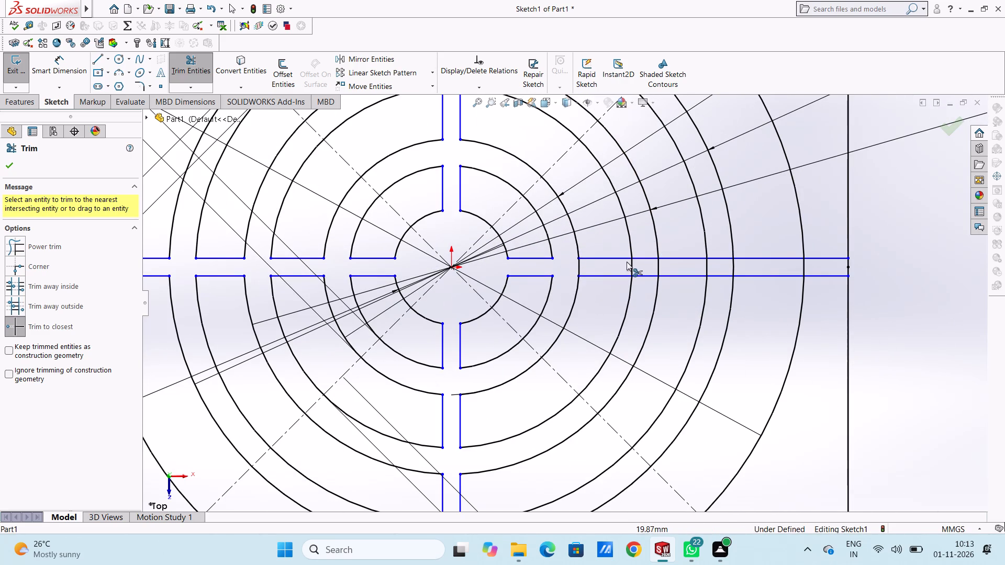
pyautogui.click(631, 266)
pyautogui.click(580, 266)
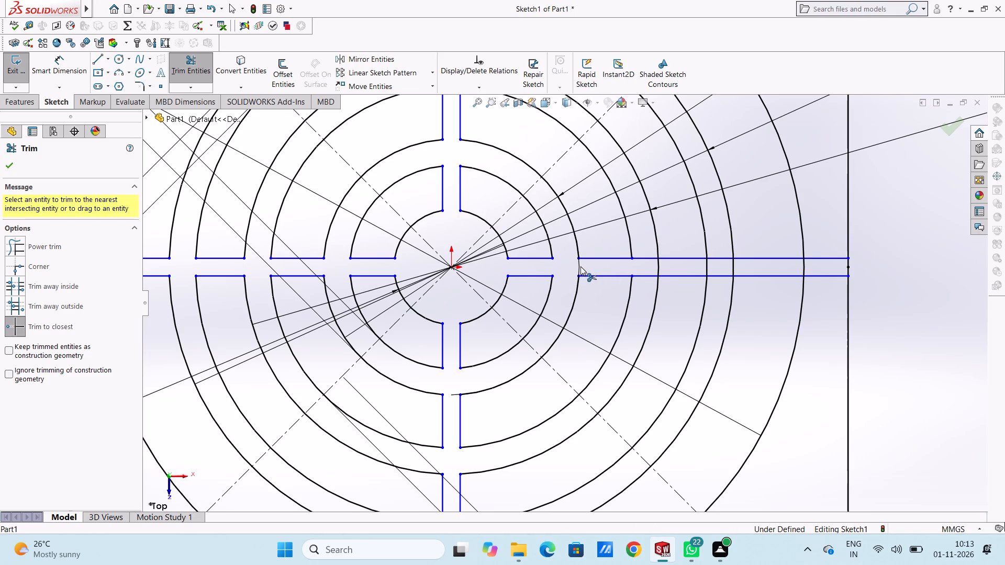
pyautogui.click(645, 255)
pyautogui.click(644, 274)
pyautogui.click(643, 257)
pyautogui.click(657, 265)
# Right of centre, trim the arc just inside the 64 mm circle, both horizontal lines in that gap, and the 64 mm circle arc.
pyautogui.click(708, 269)
pyautogui.click(722, 257)
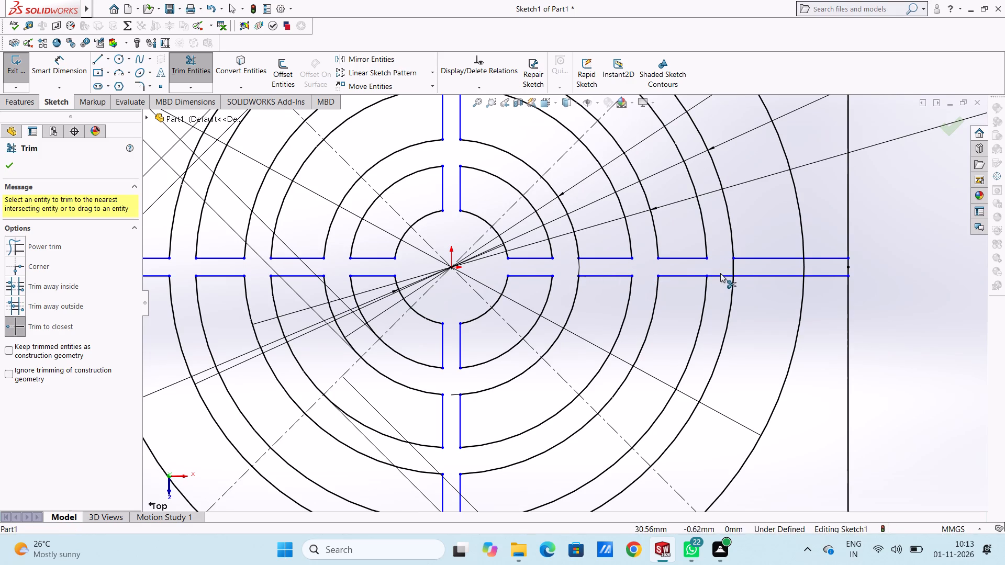
pyautogui.click(720, 276)
pyautogui.click(734, 266)
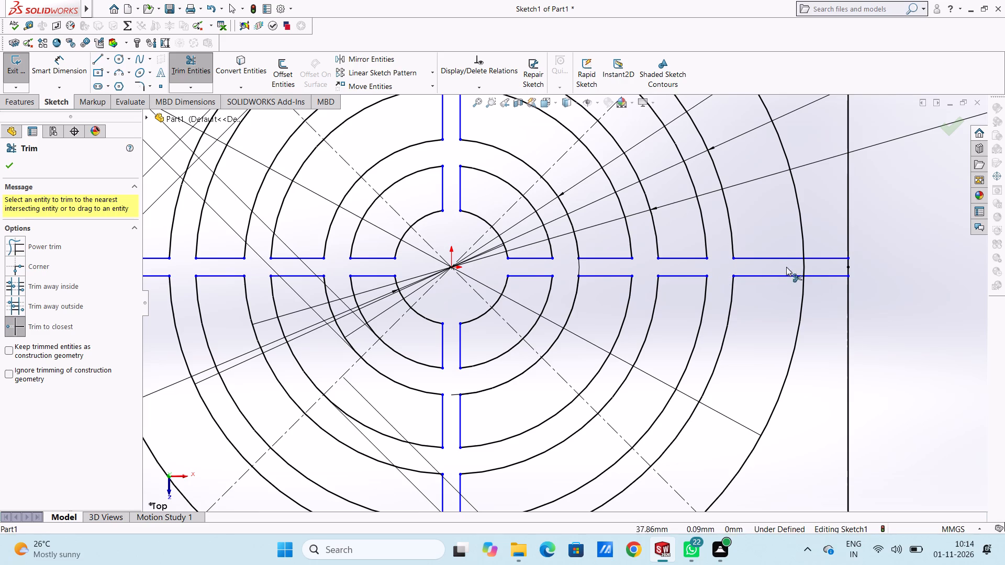
# Right of centre, trim the 80 mm circle arc and both horizontal lines out to the square's edge, and finish trimming.
pyautogui.click(805, 269)
pyautogui.click(814, 258)
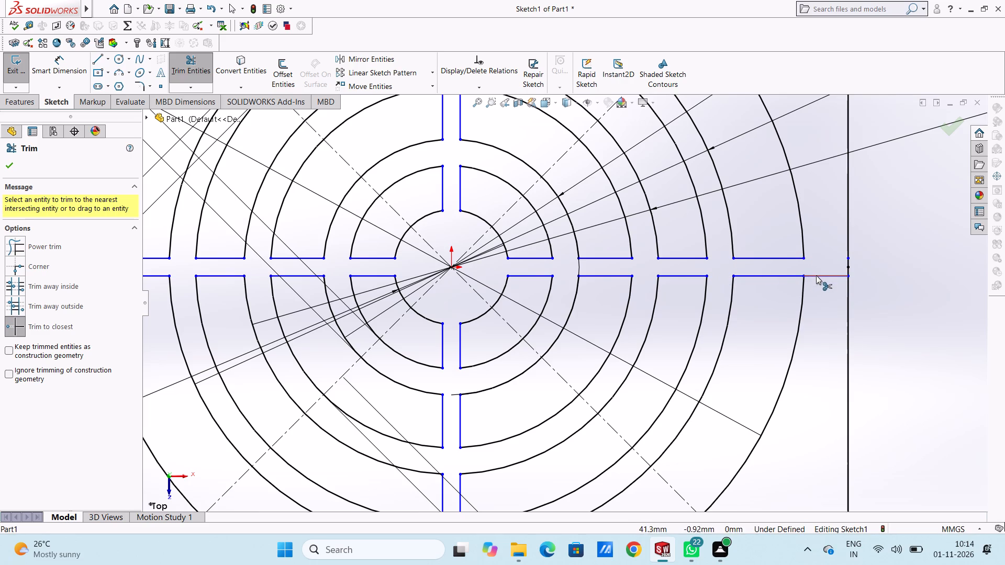
pyautogui.click(816, 275)
pyautogui.scroll(5, 616, 228)
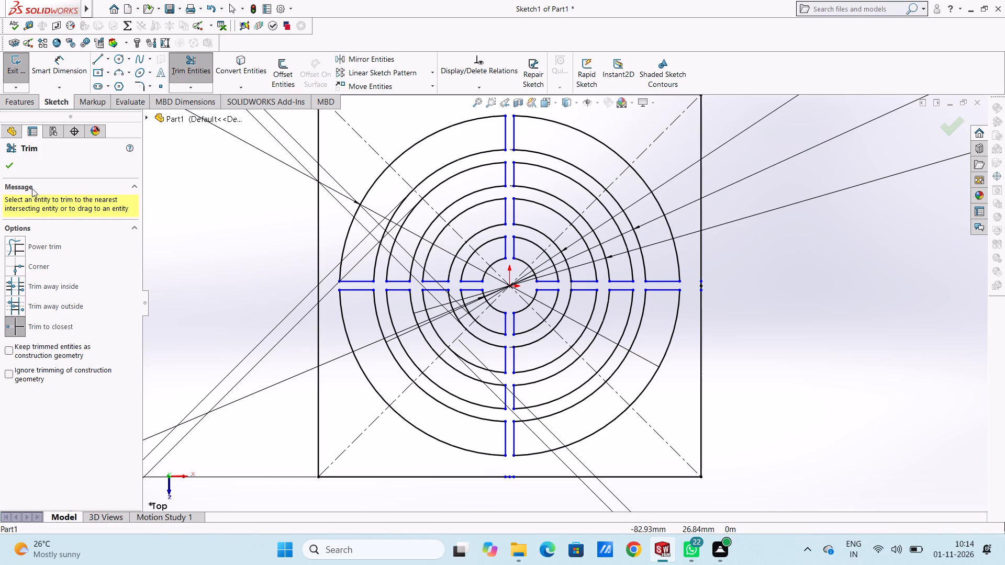
pyautogui.click(8, 164)
pyautogui.click(252, 227)
# Dimension the vertical distance from the origin to the top end of the left vertical line on the 80 mm circle.
pyautogui.scroll(4, 252, 227)
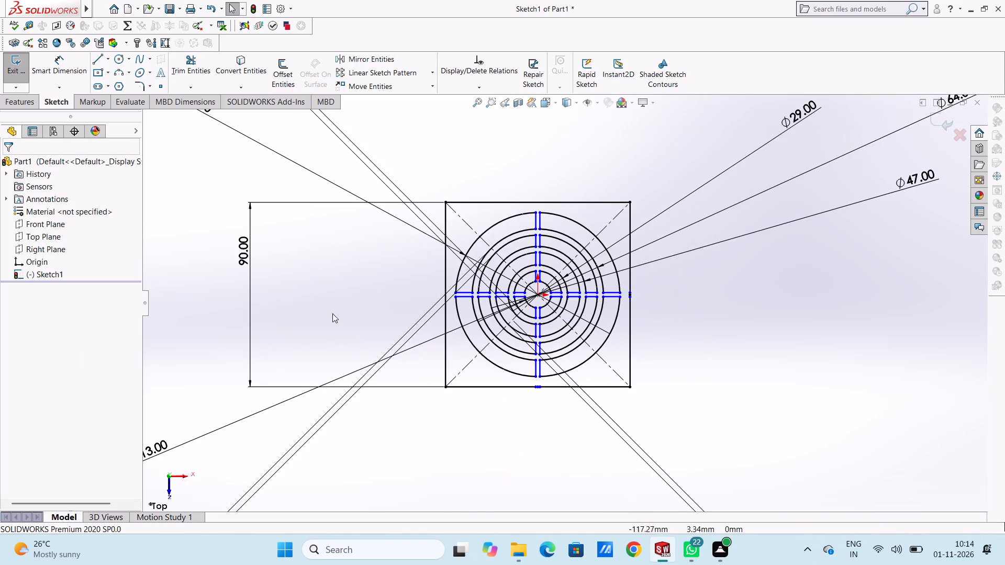
pyautogui.scroll(-4, 553, 353)
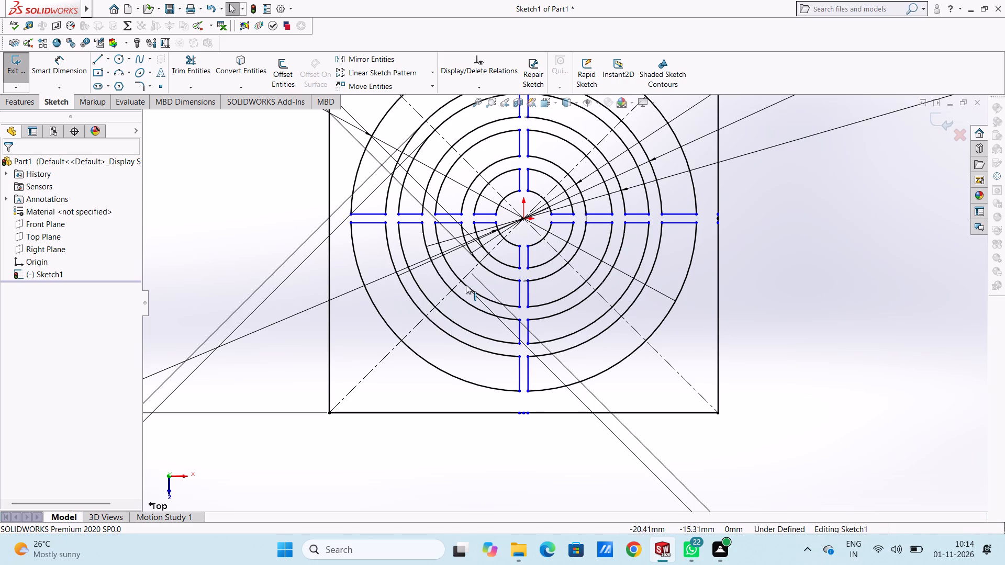
pyautogui.scroll(5, 442, 281)
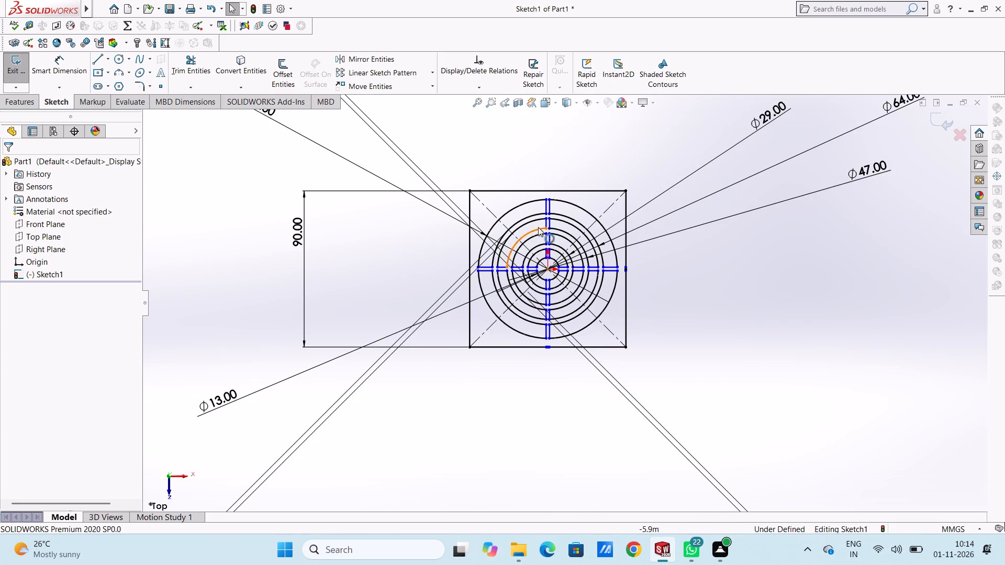
pyautogui.scroll(-5, 538, 227)
pyautogui.click(52, 53)
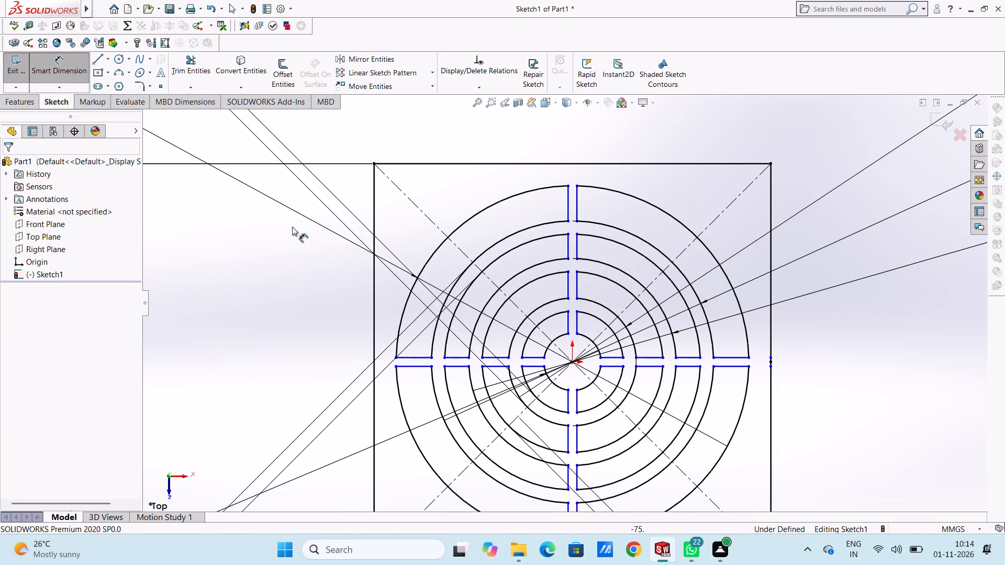
pyautogui.click(571, 363)
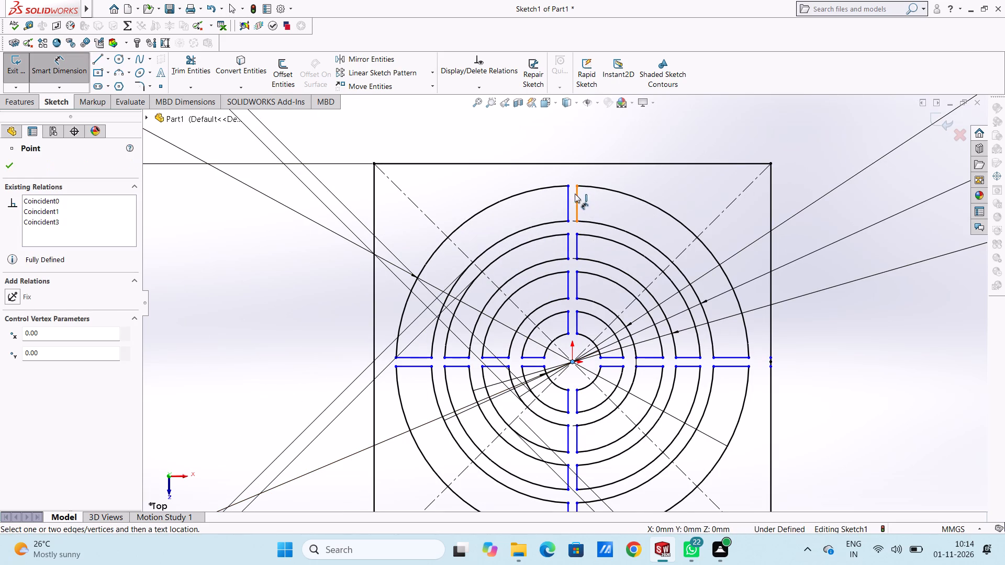
pyautogui.click(569, 186)
pyautogui.scroll(4, 345, 245)
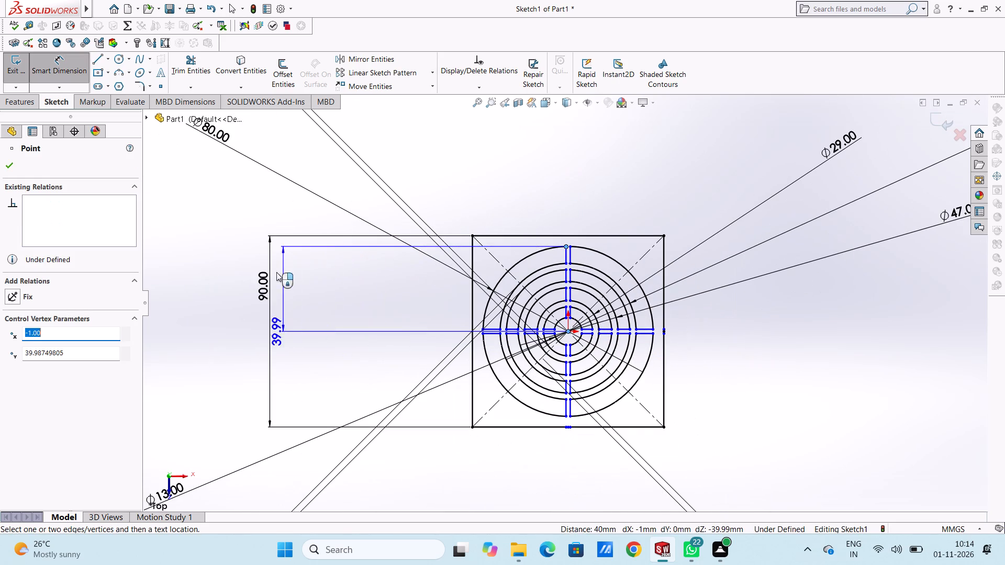
pyautogui.click(220, 268)
pyautogui.click(176, 258)
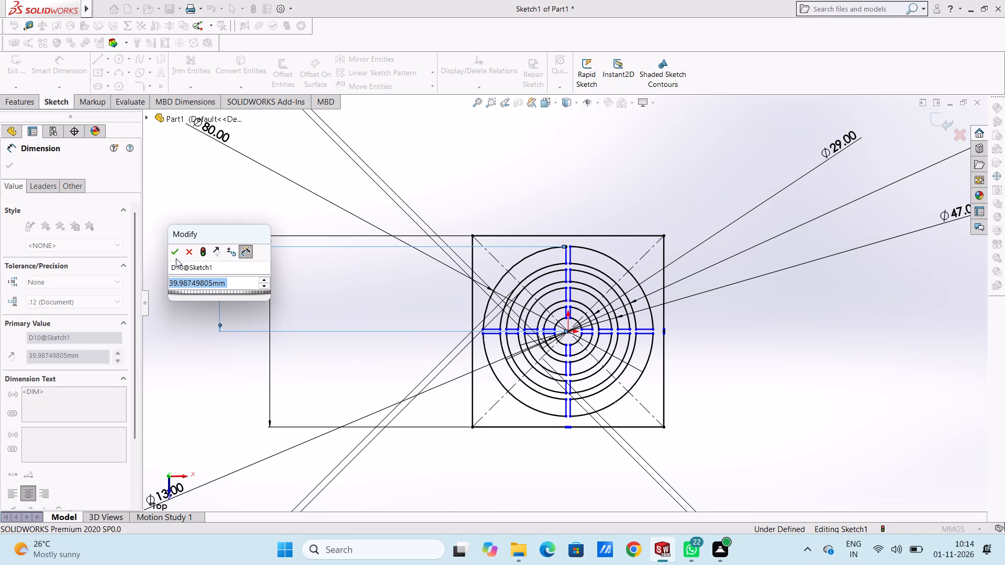
pyautogui.click(174, 252)
pyautogui.click(203, 221)
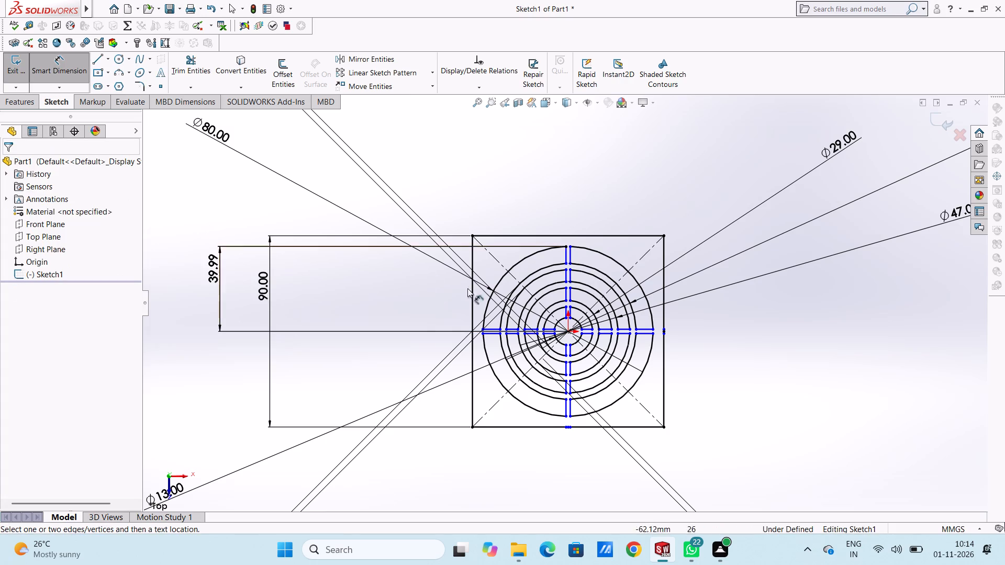
# Dimension the horizontal gap between the top ends of the two vertical lines on the 80 mm circle.
pyautogui.scroll(-3, 550, 266)
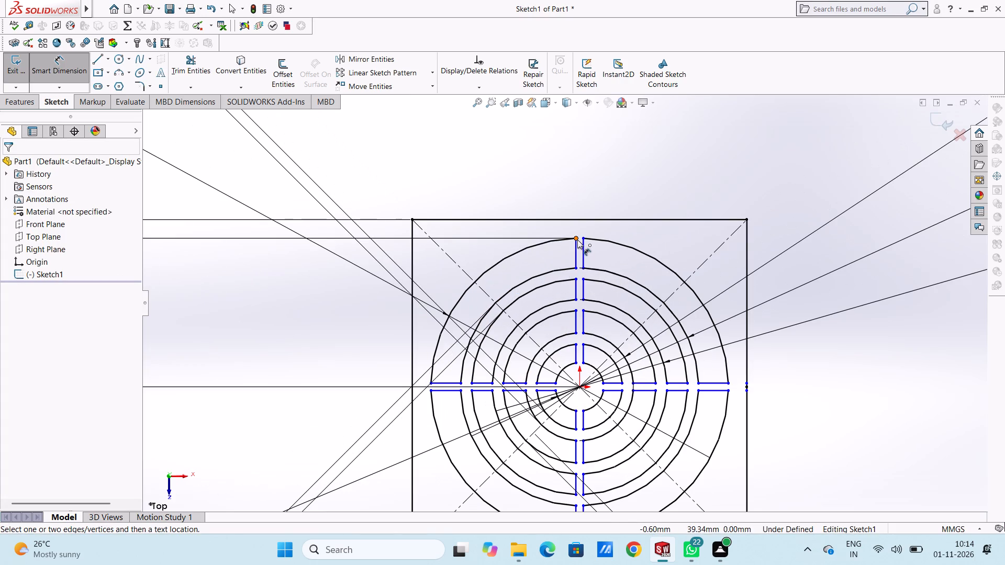
pyautogui.click(577, 240)
pyautogui.click(585, 239)
pyautogui.scroll(4, 603, 169)
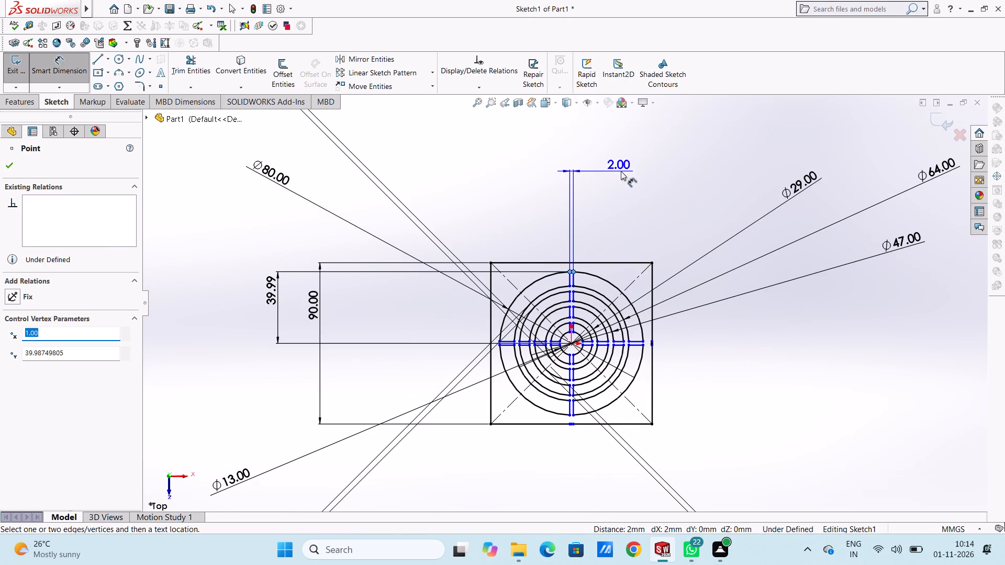
pyautogui.click(669, 165)
pyautogui.click(622, 150)
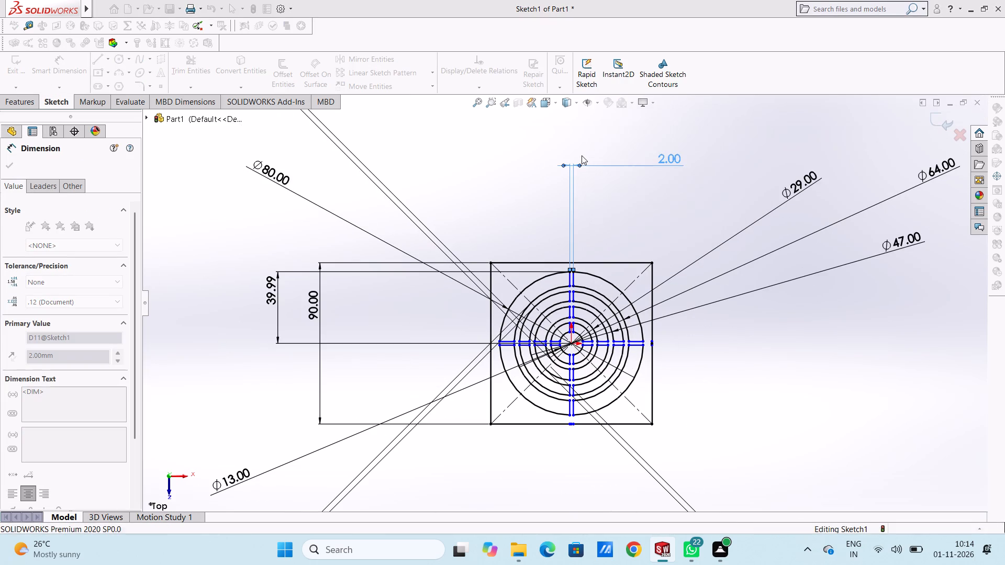
pyautogui.click(481, 172)
# Dimension the horizontal distance from the origin to the left vertical gap line, using its upper endpoint on the 64 mm circle.
pyautogui.scroll(-4, 555, 352)
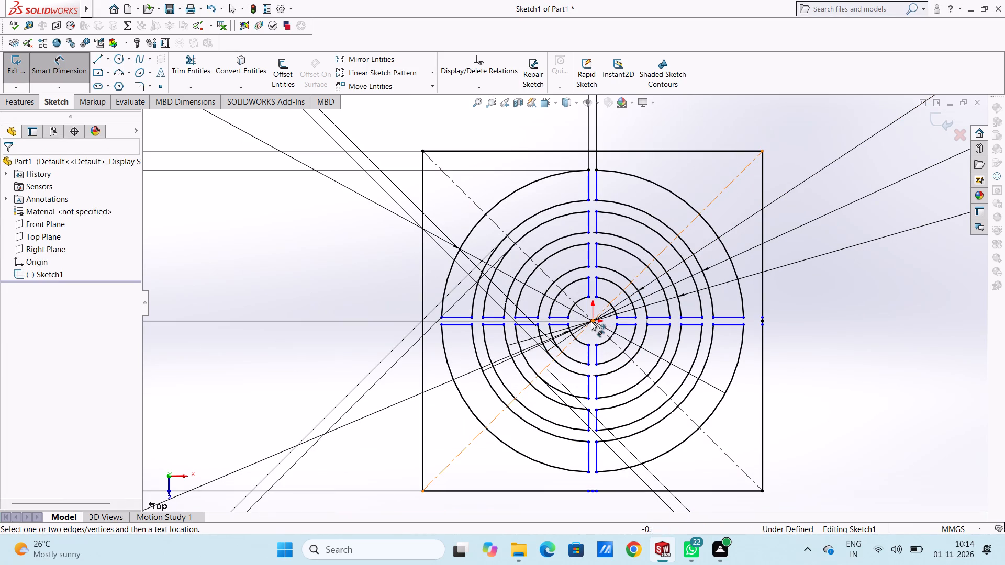
pyautogui.click(593, 322)
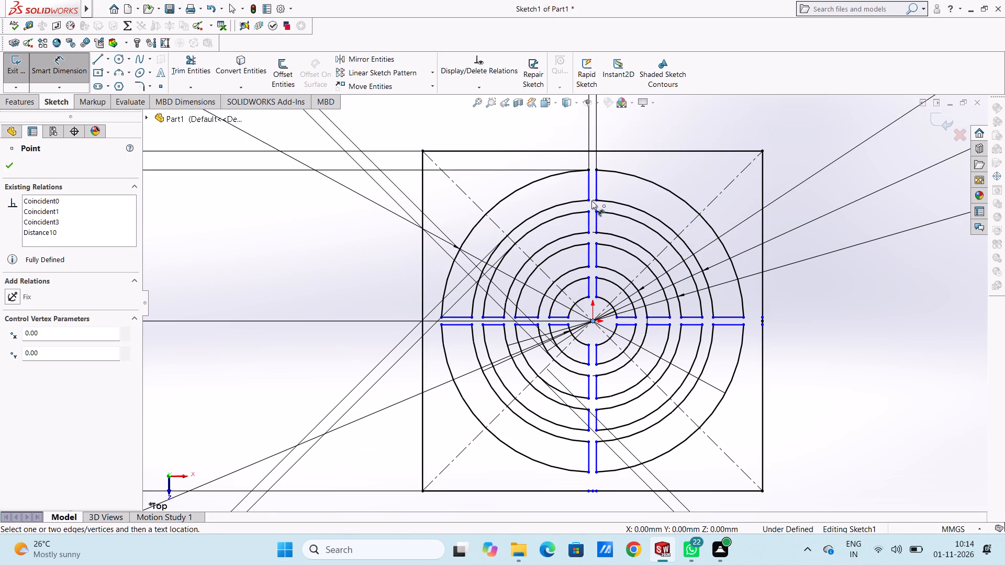
pyautogui.click(588, 202)
pyautogui.scroll(6, 495, 371)
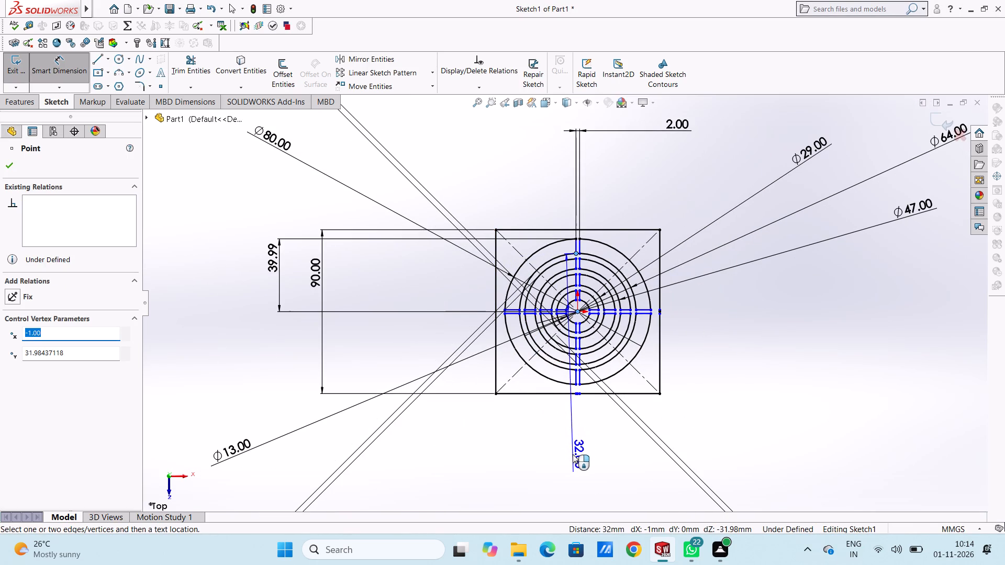
pyautogui.click(577, 450)
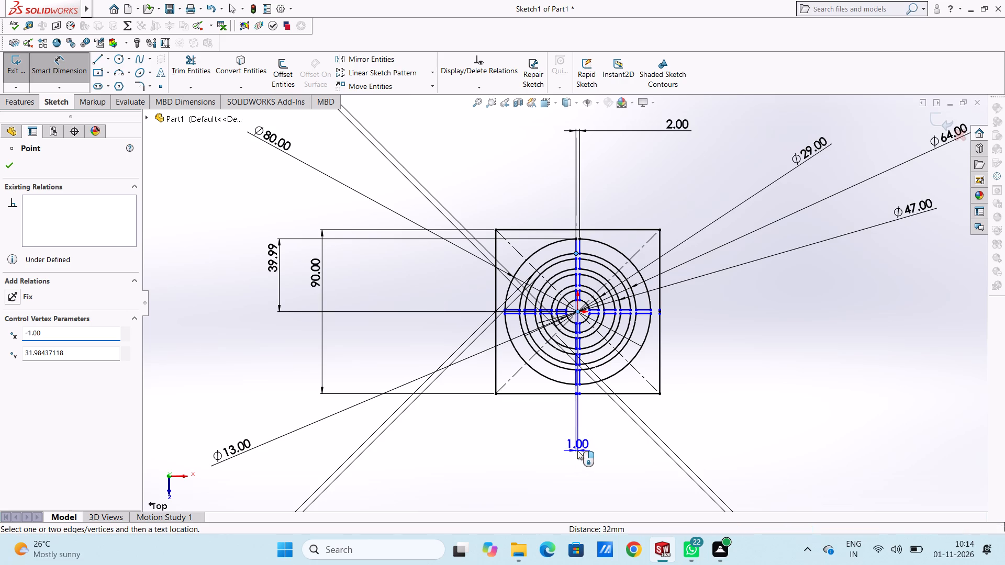
pyautogui.click(528, 435)
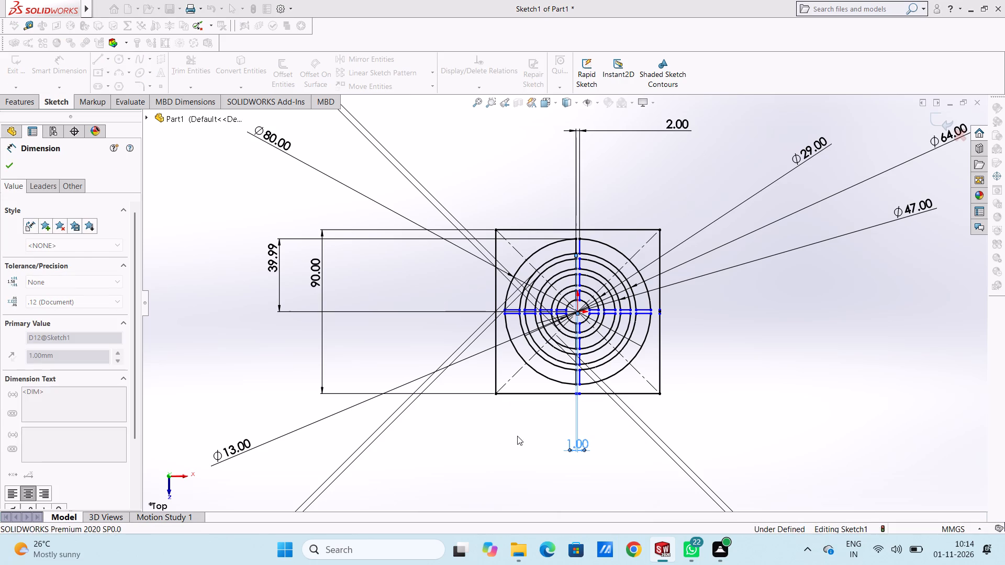
pyautogui.click(507, 437)
# Dimension the horizontal distance from the origin to the right vertical gap line, using its upper endpoint on the 13 mm circle.
pyautogui.scroll(-4, 596, 336)
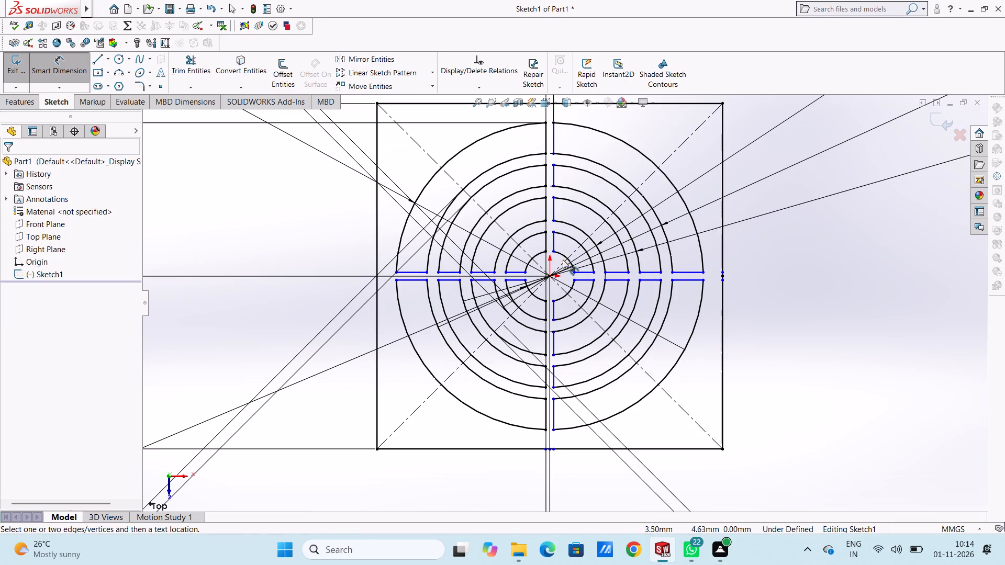
pyautogui.scroll(-3, 555, 277)
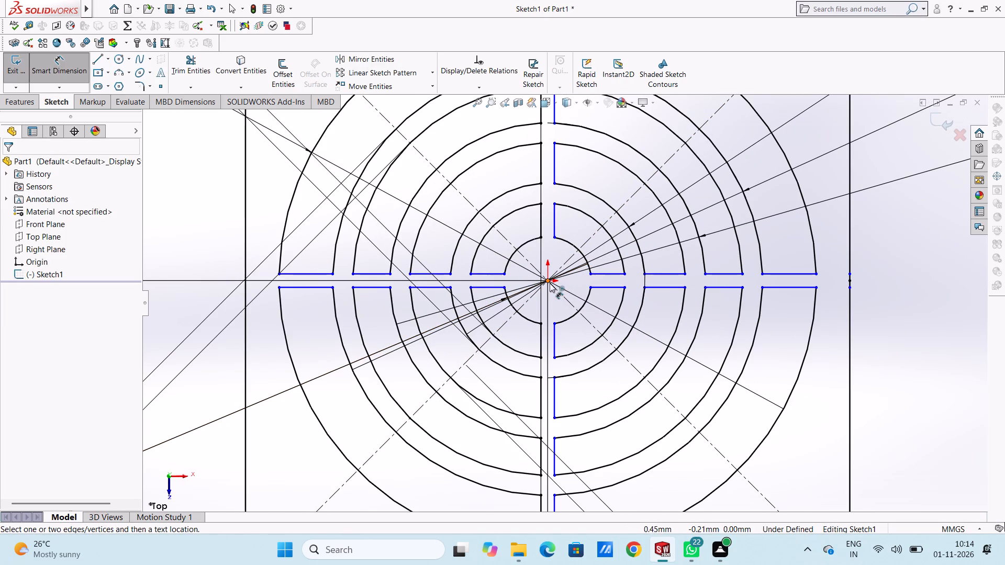
pyautogui.click(548, 280)
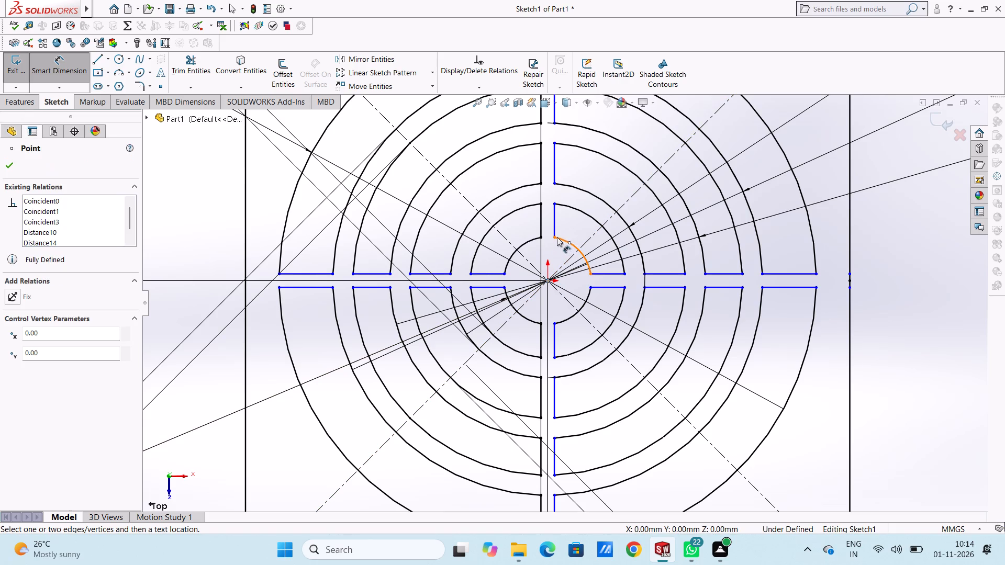
pyautogui.click(555, 236)
pyautogui.scroll(6, 554, 320)
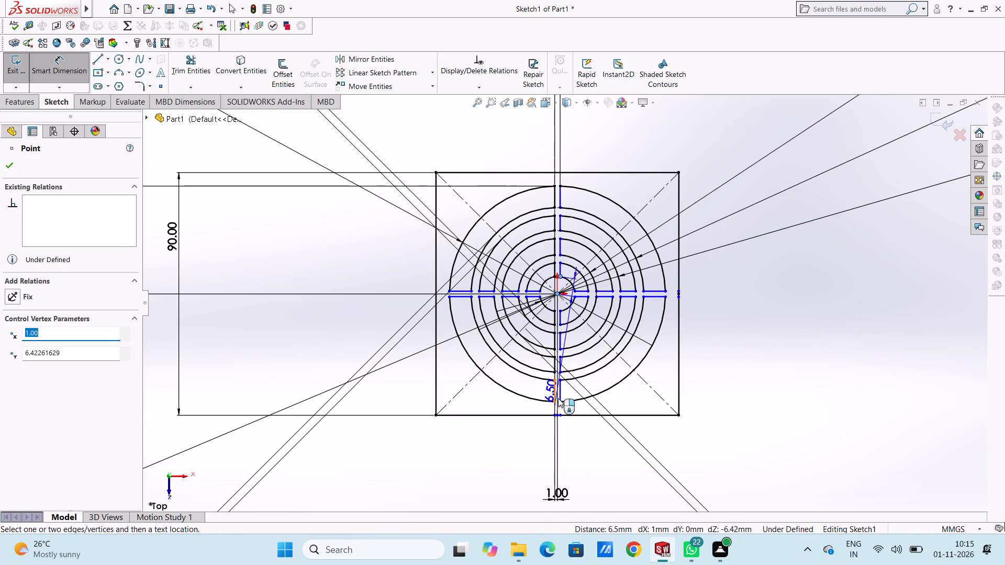
pyautogui.scroll(5, 565, 424)
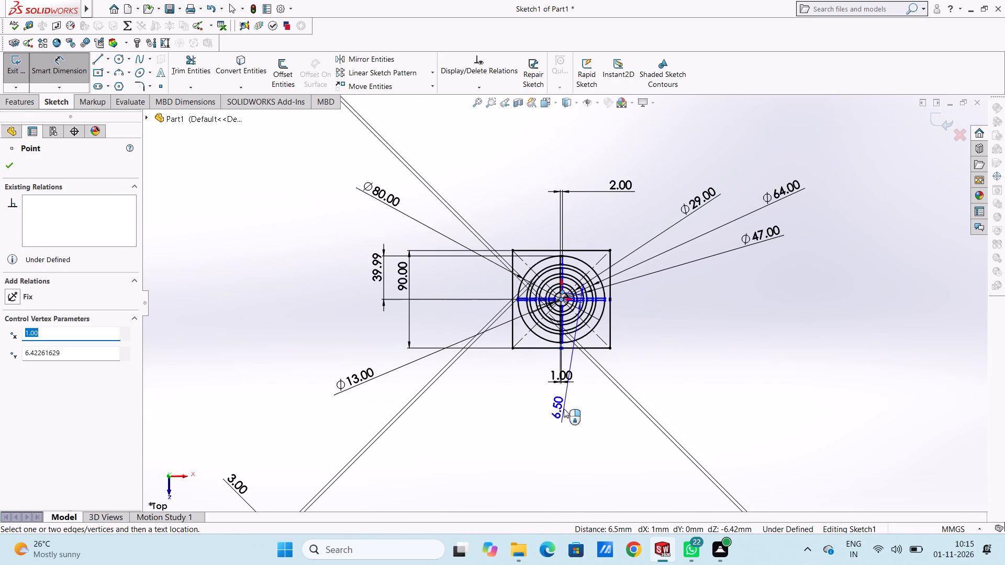
pyautogui.click(562, 404)
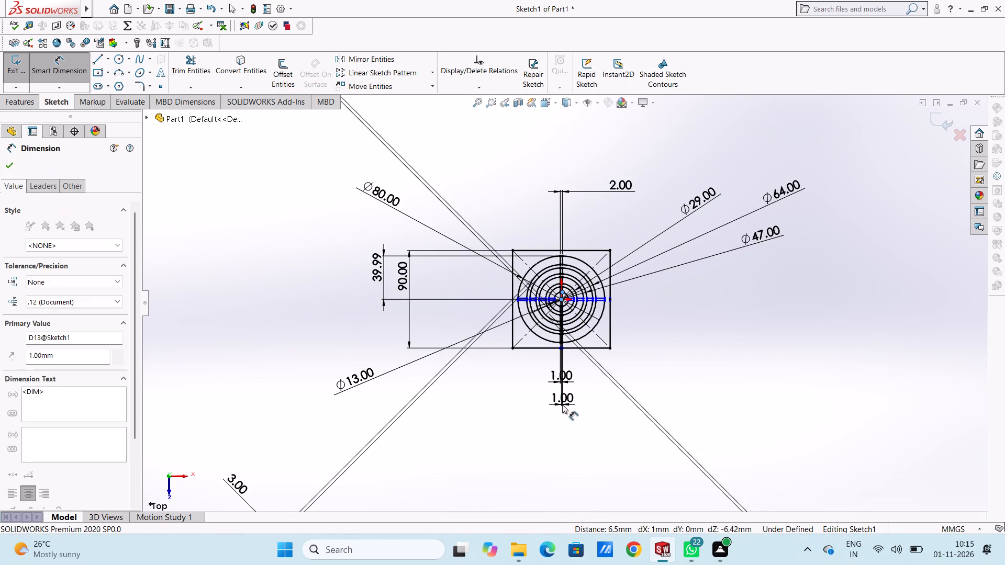
pyautogui.click(518, 387)
pyautogui.click(512, 388)
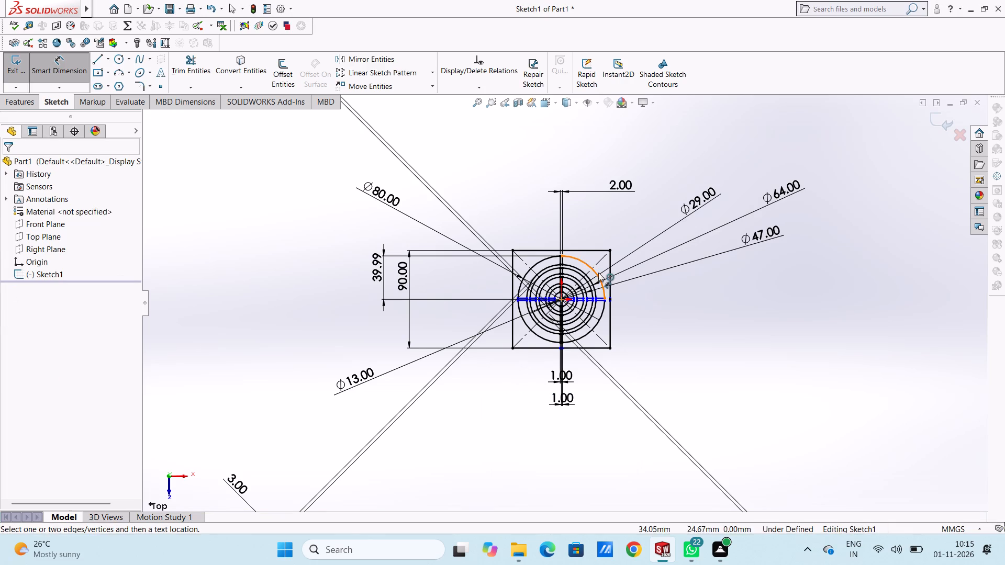
# Dimension the vertical gap between the two outermost horizontal lines left of centre, placing the dimension outside the square.
pyautogui.scroll(-5, 591, 280)
pyautogui.scroll(-5, 537, 286)
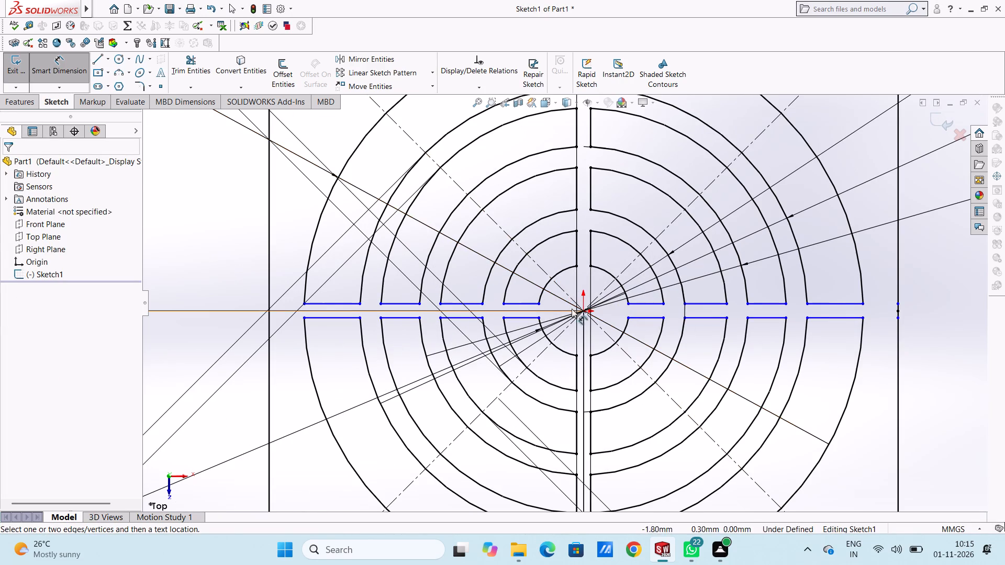
pyautogui.click(348, 302)
pyautogui.click(344, 318)
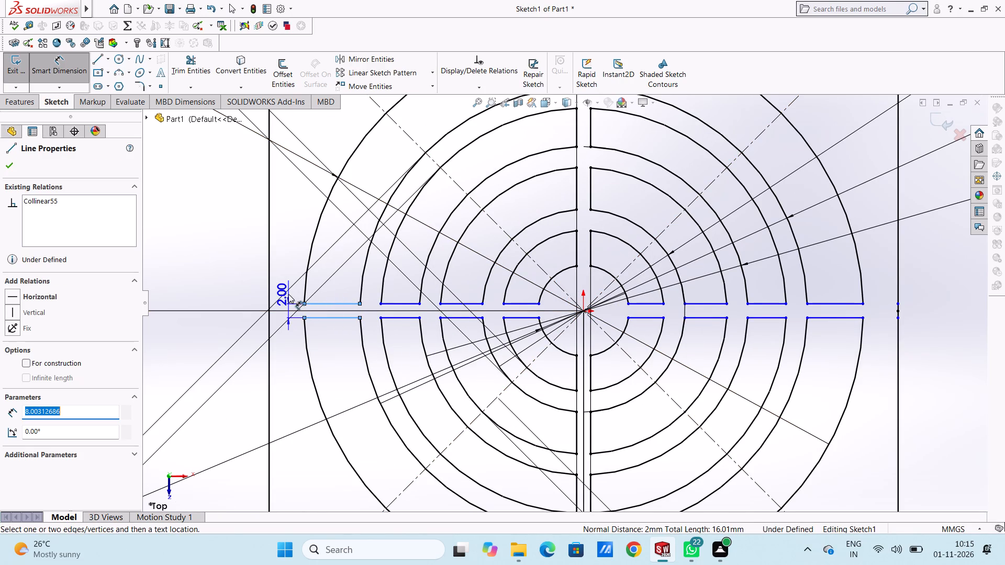
pyautogui.scroll(12, 287, 293)
pyautogui.click(232, 297)
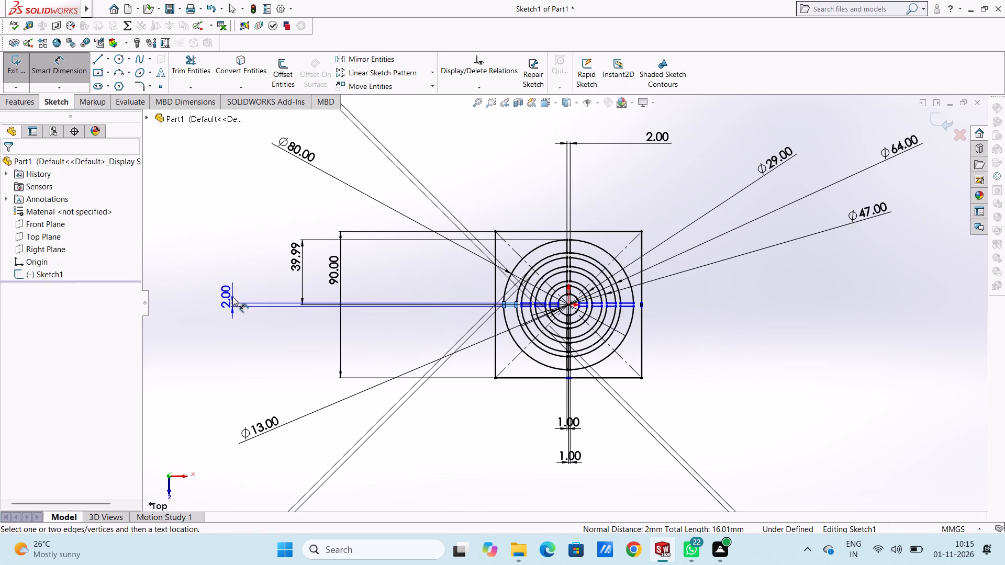
pyautogui.click(192, 285)
pyautogui.click(205, 264)
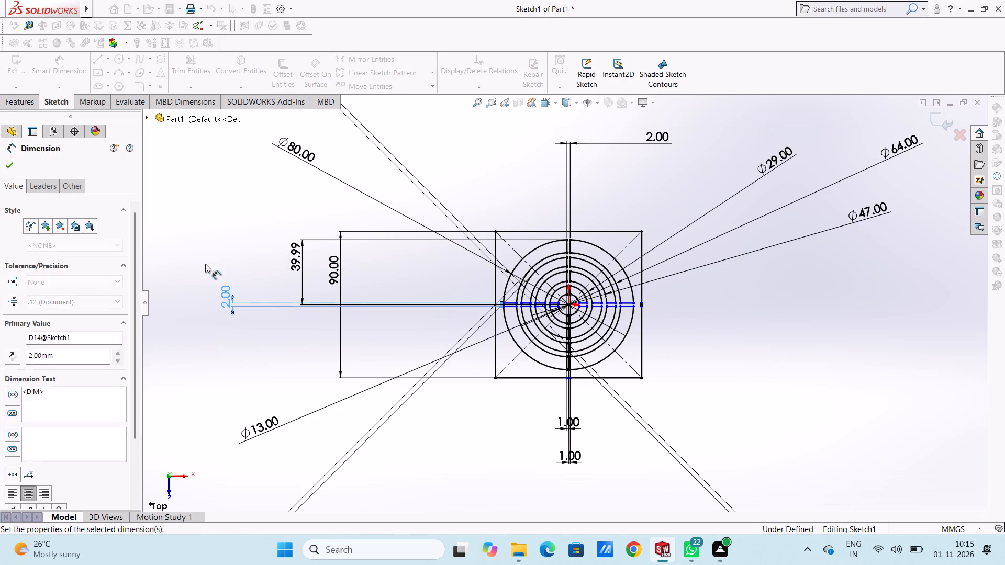
# Dimension the vertical distance from the origin to the lower horizontal gap line, using its left endpoint on the 80 mm circle.
pyautogui.scroll(-9, 566, 297)
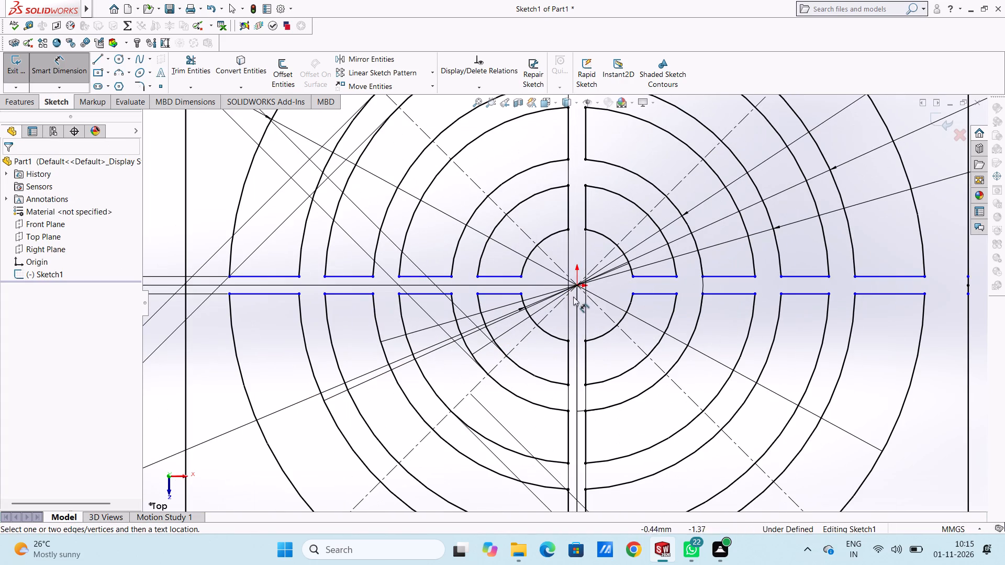
pyautogui.click(577, 284)
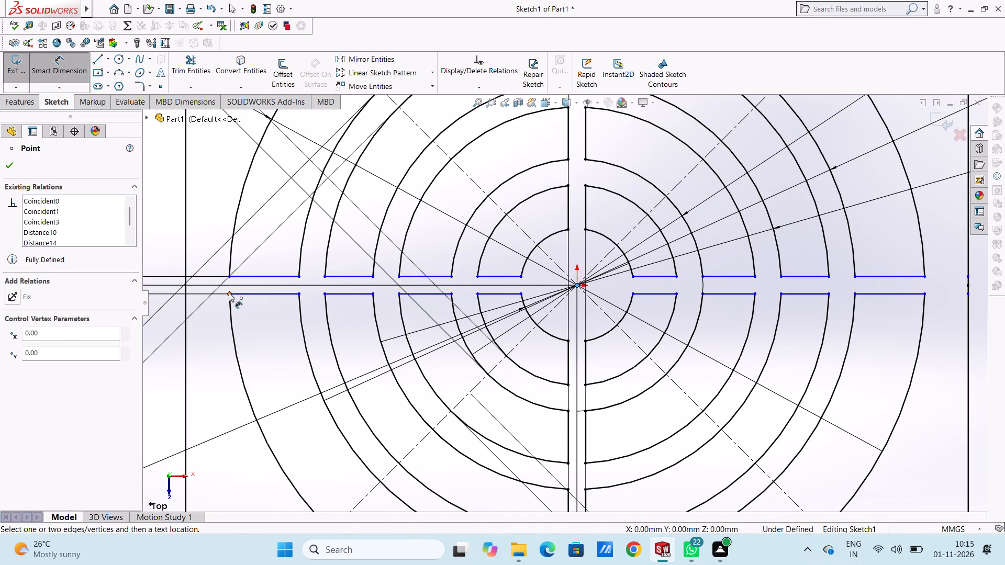
pyautogui.click(229, 292)
pyautogui.scroll(5, 272, 304)
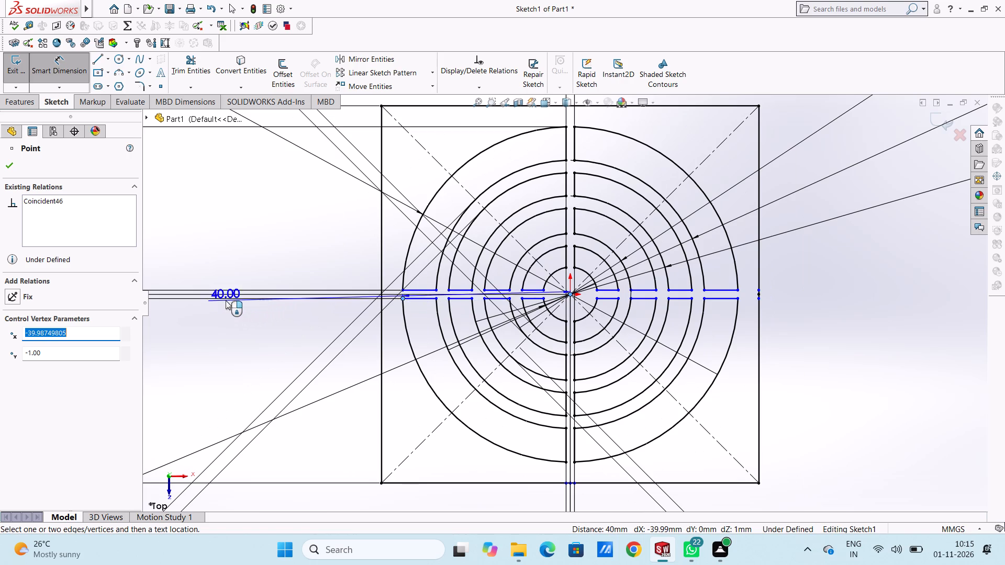
pyautogui.scroll(4, 200, 304)
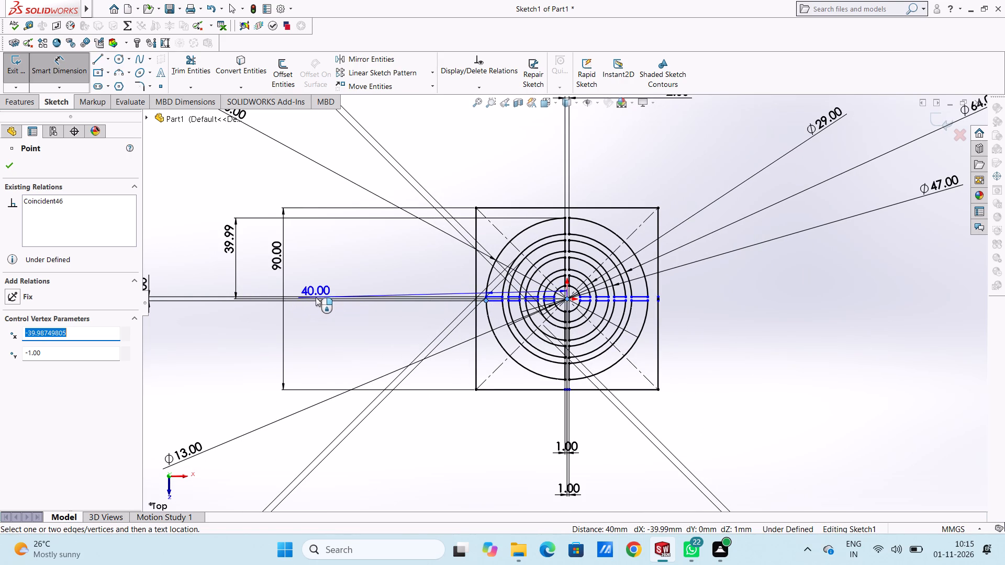
pyautogui.click(314, 300)
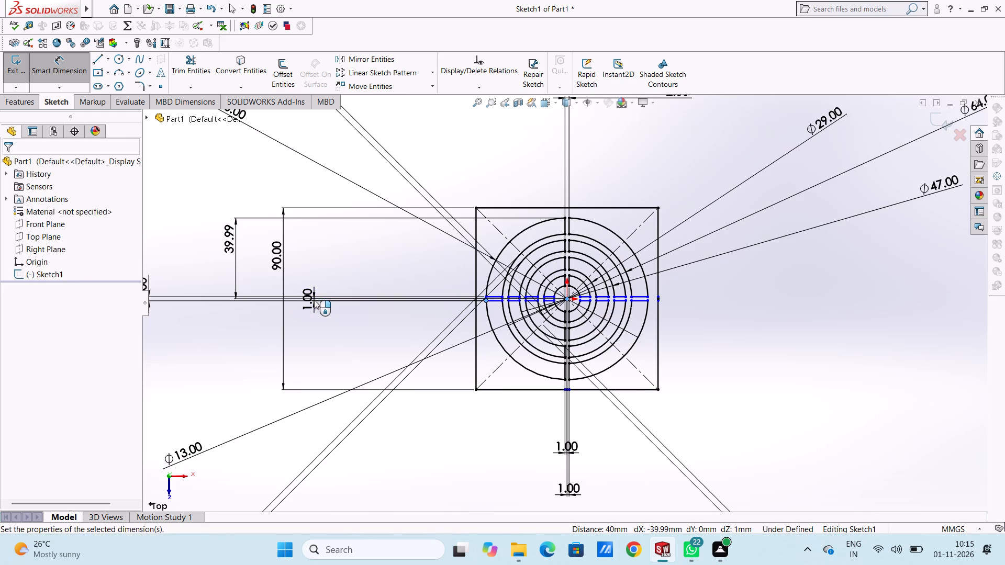
pyautogui.click(272, 284)
pyautogui.click(266, 278)
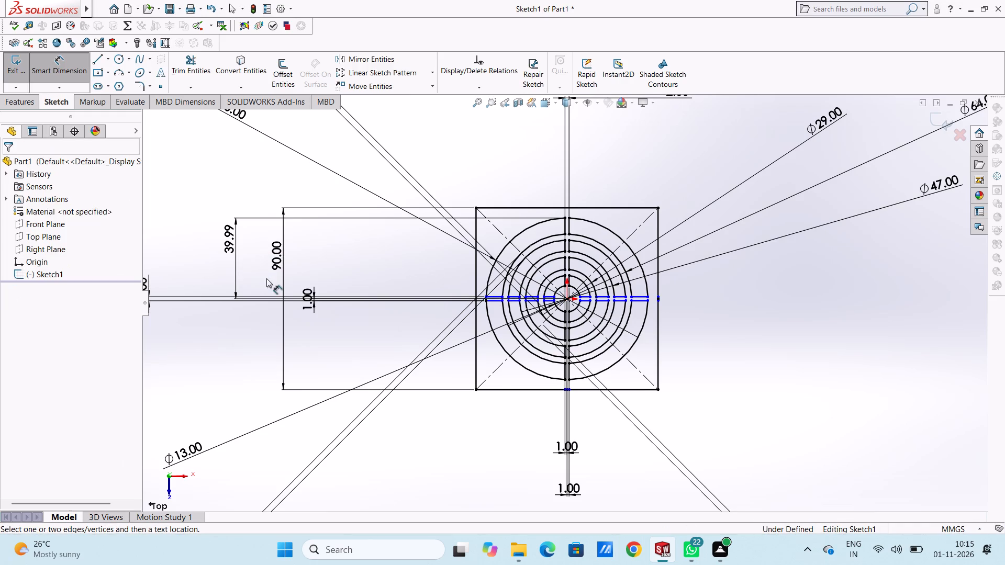
# Dimension the vertical distance from the origin to the upper horizontal gap line, using its left-side endpoint on the 64 mm circle.
pyautogui.scroll(-5, 555, 316)
pyautogui.scroll(-4, 576, 268)
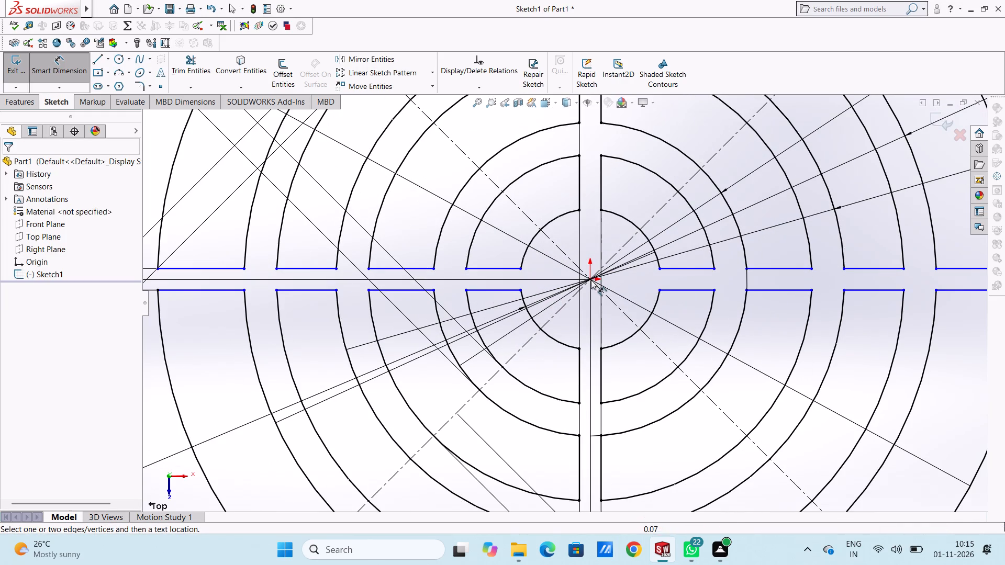
pyautogui.click(591, 278)
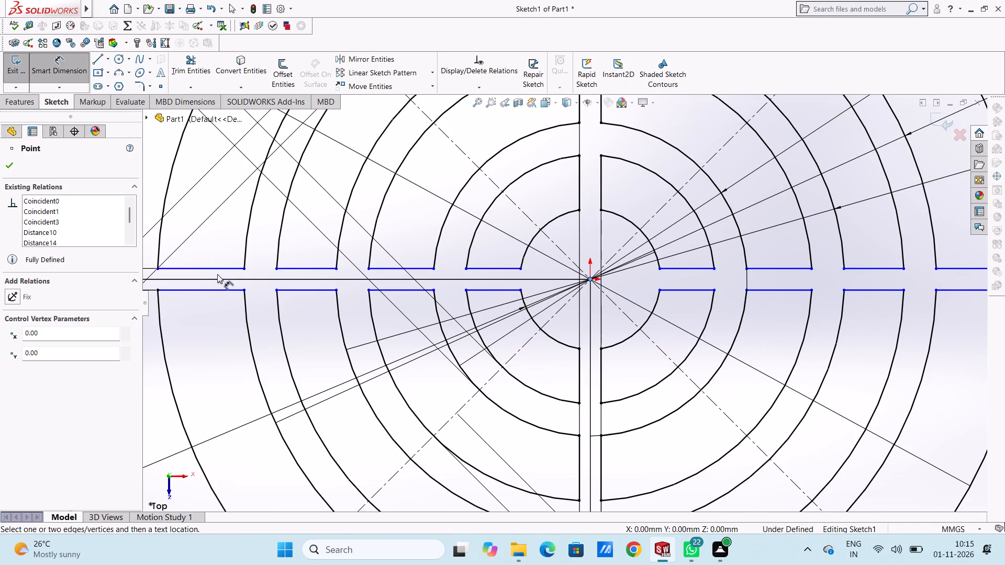
pyautogui.click(241, 269)
pyautogui.scroll(5, 583, 255)
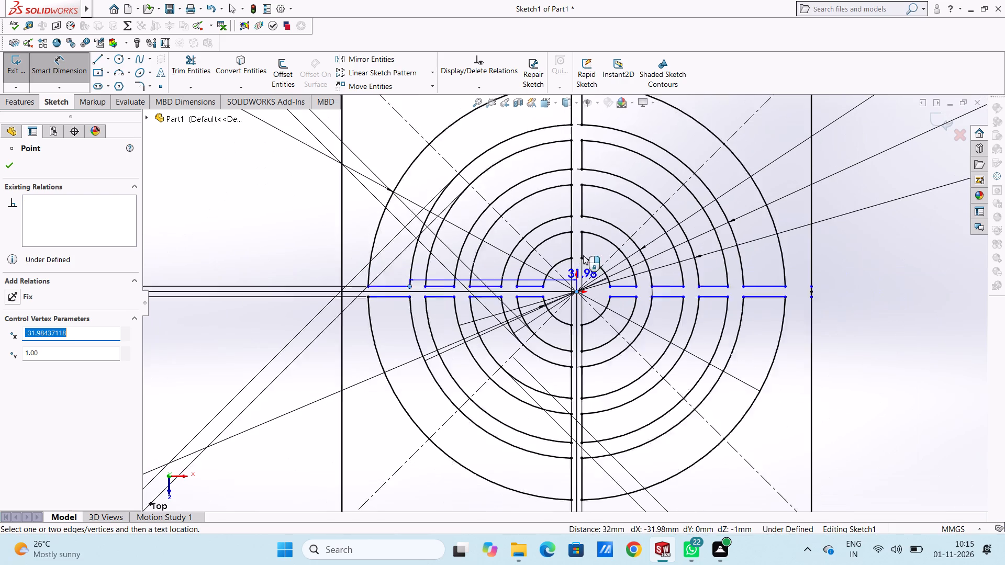
pyautogui.scroll(1, 583, 255)
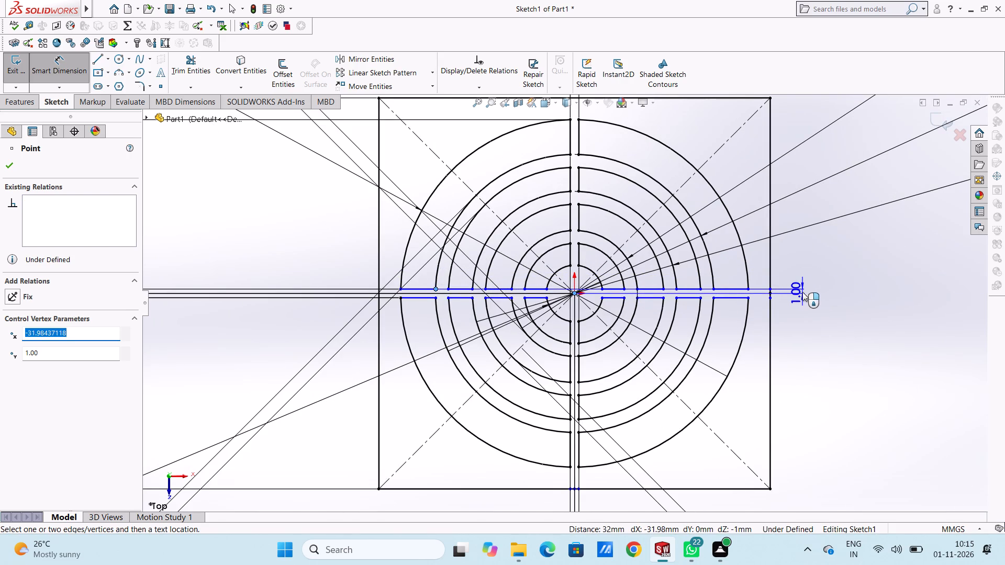
pyautogui.click(856, 289)
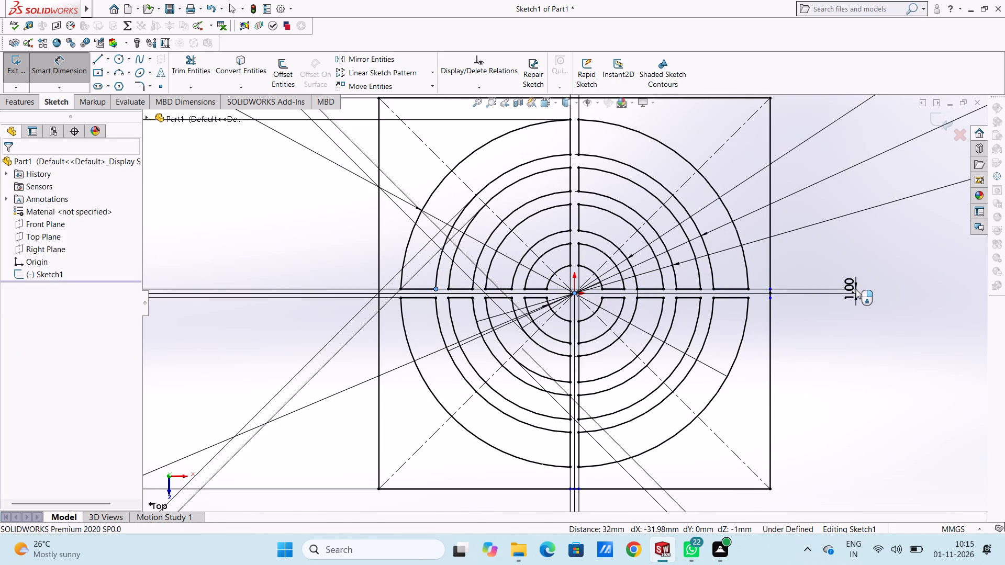
pyautogui.click(807, 273)
pyautogui.click(800, 271)
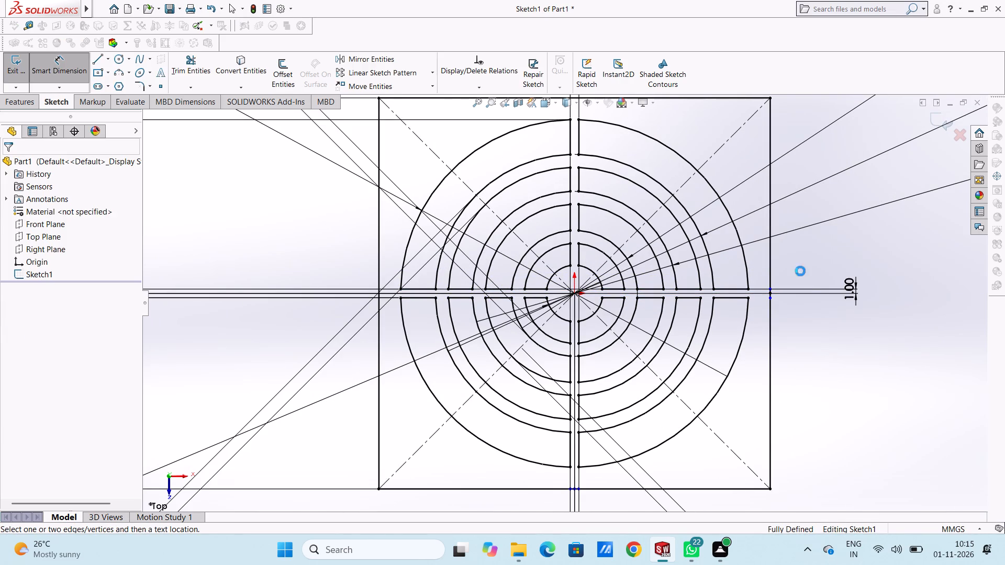
# Examine the ring sectors, cross-shaped gaps, square edges and placed dimensions up close and as a whole, and leave Smart Dimension.
pyautogui.scroll(4, 559, 225)
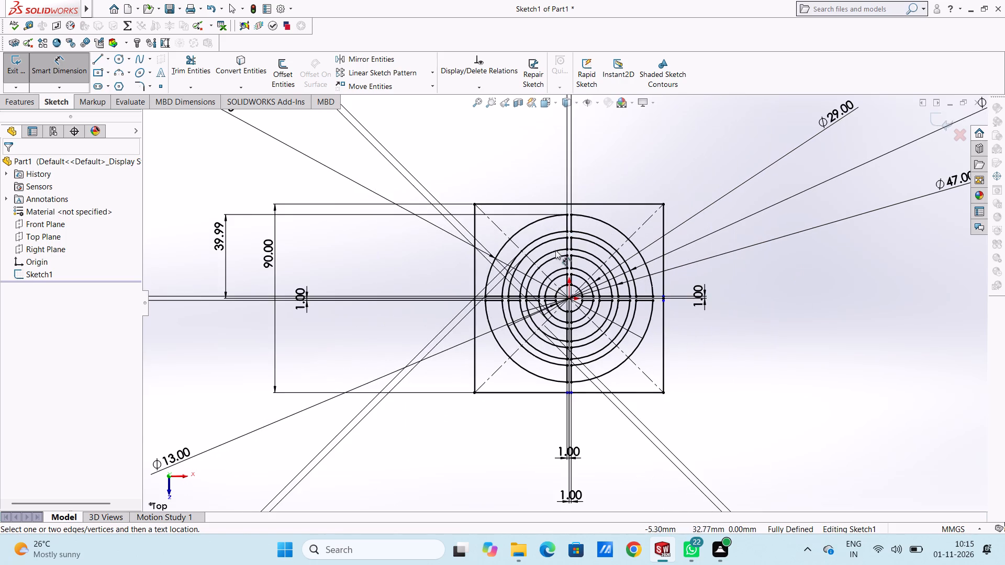
pyautogui.scroll(-2, 552, 298)
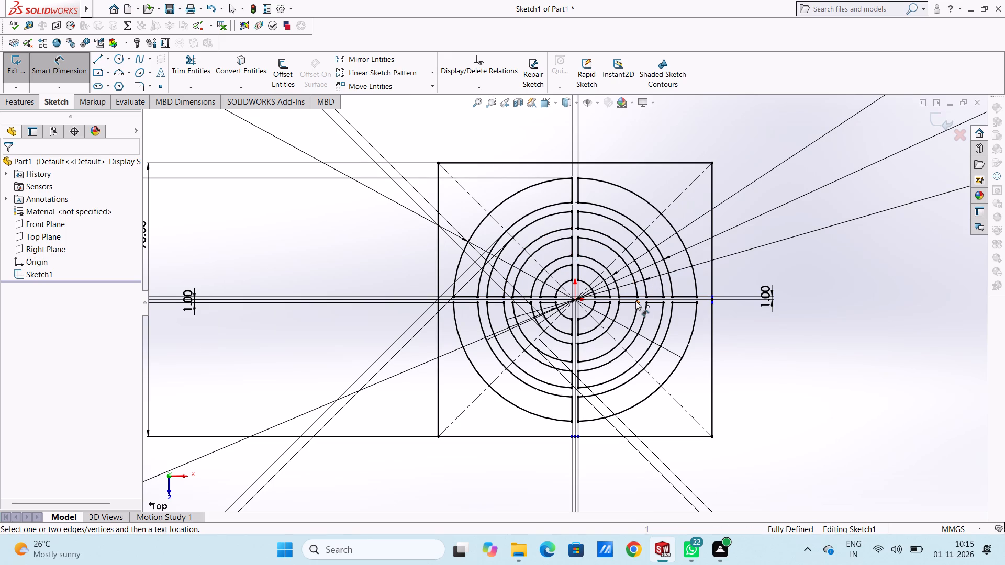
pyautogui.scroll(-9, 691, 318)
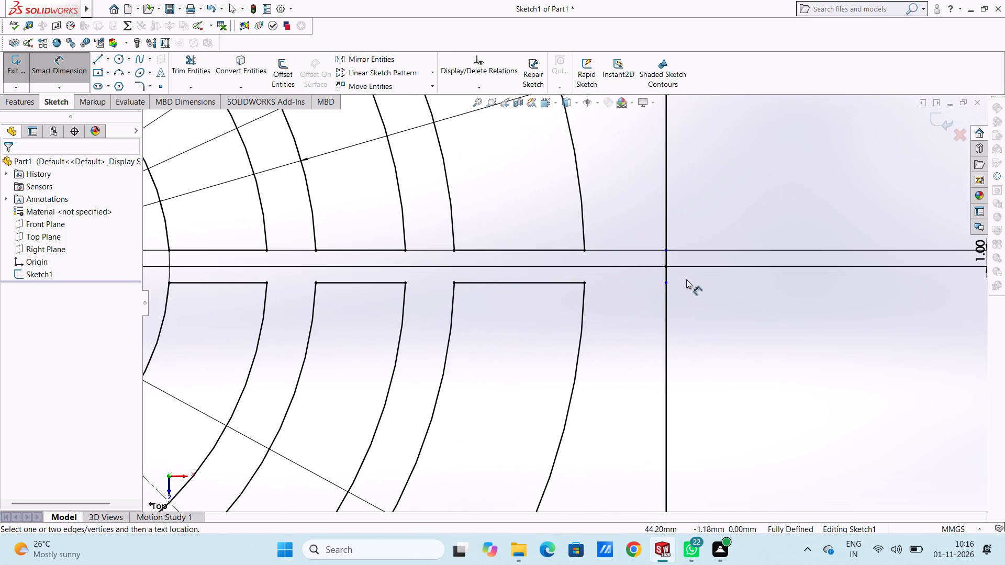
pyautogui.scroll(4, 655, 277)
pyautogui.scroll(5, 596, 267)
pyautogui.scroll(5, 548, 269)
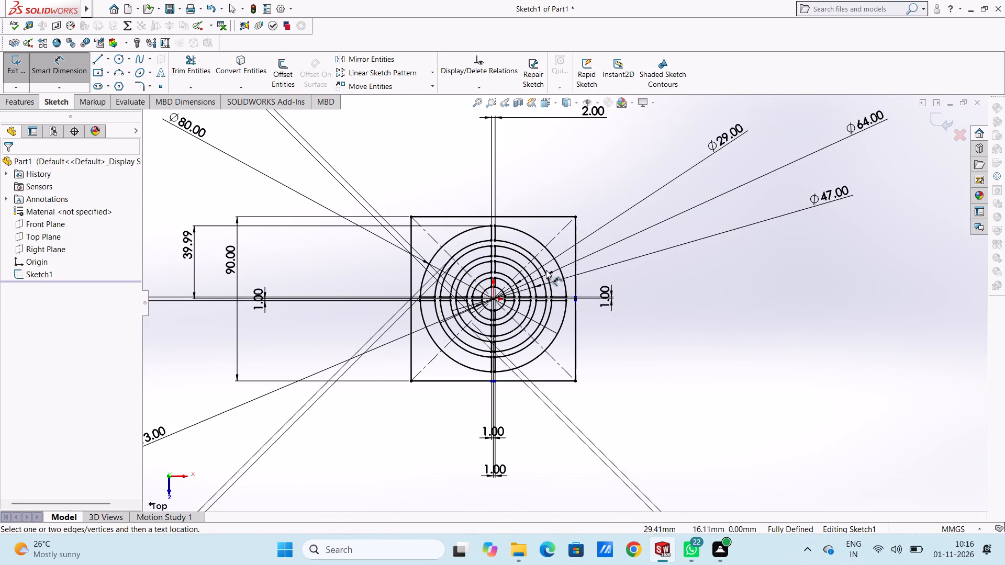
pyautogui.scroll(-2, 443, 306)
pyautogui.scroll(3, 443, 306)
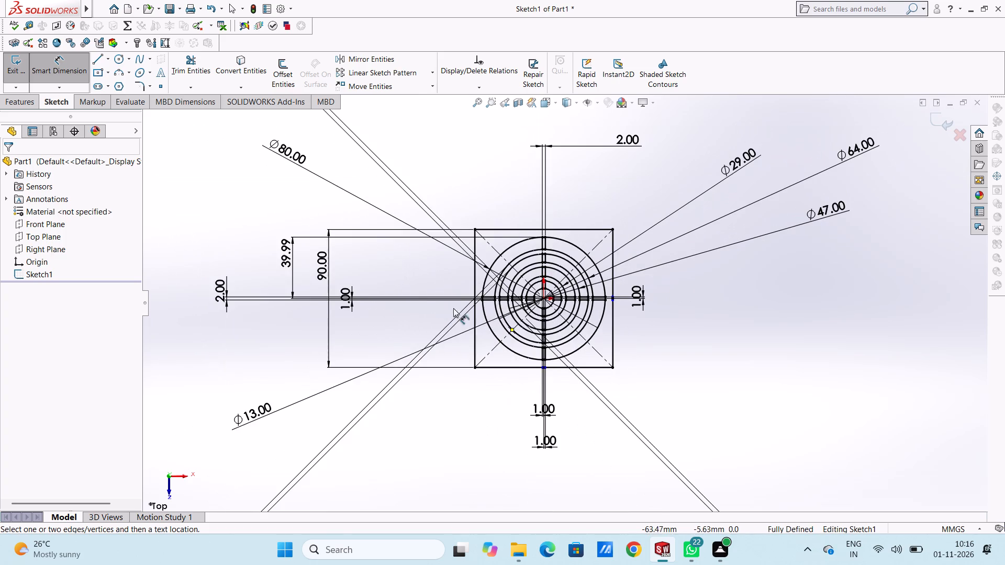
pyautogui.scroll(-2, 541, 302)
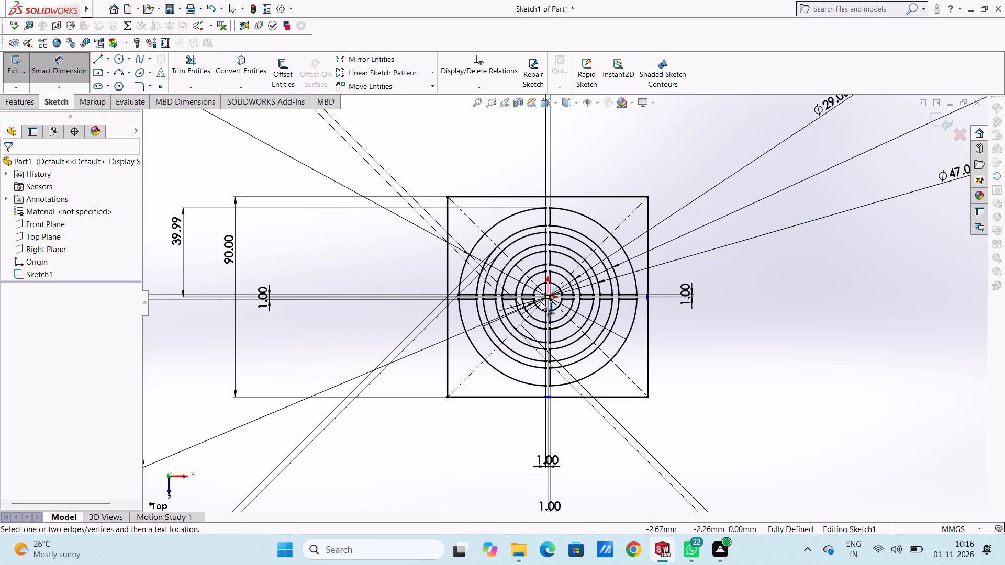
pyautogui.scroll(-1, 468, 369)
pyautogui.scroll(3, 599, 317)
pyautogui.scroll(-2, 596, 319)
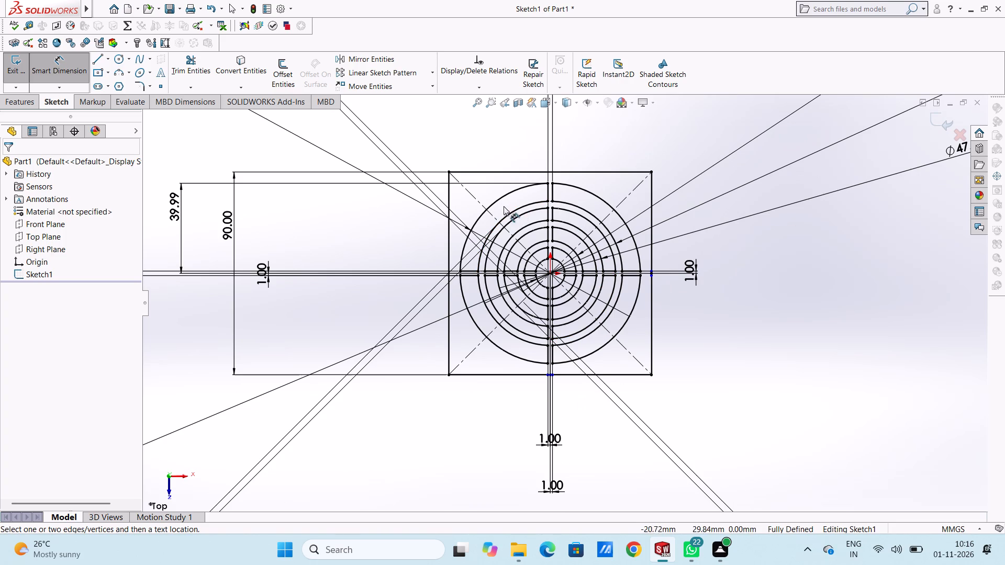
pyautogui.scroll(-3, 579, 222)
pyautogui.scroll(4, 580, 223)
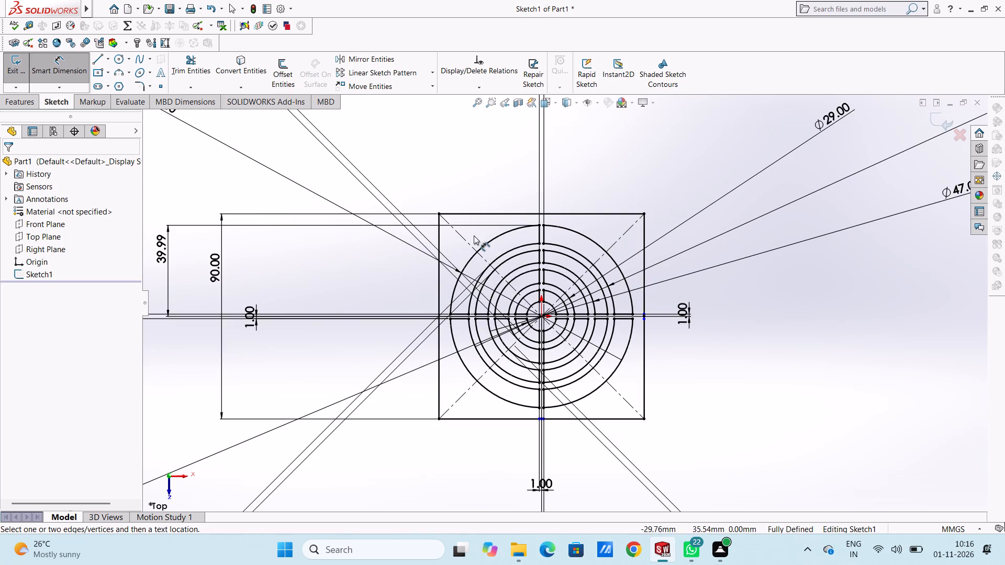
pyautogui.click(57, 72)
# Draw a solid diagonal line from the square's upper-left corner to its lower-right corner and leave the Line tool.
pyautogui.scroll(-2, 540, 320)
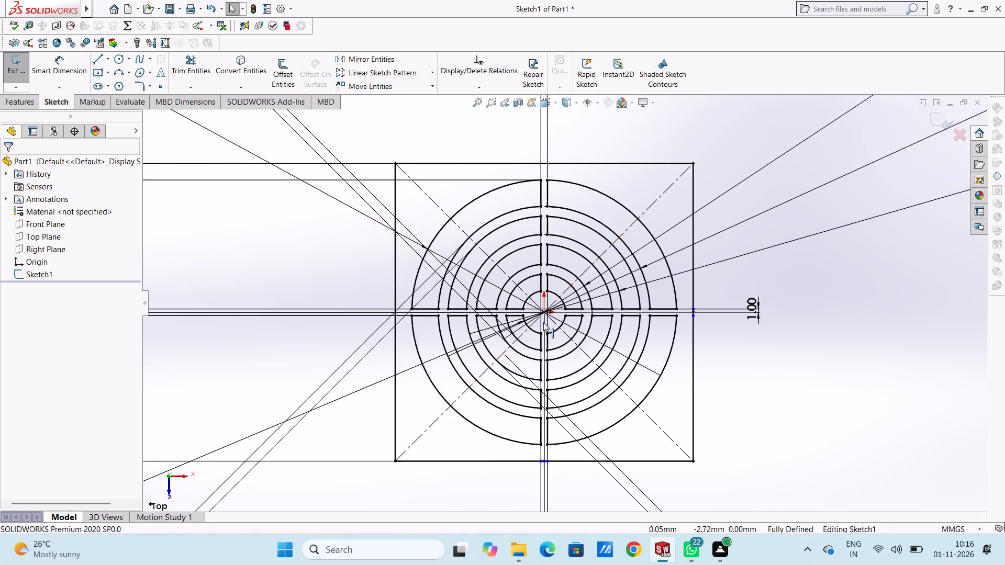
pyautogui.scroll(-1, 543, 322)
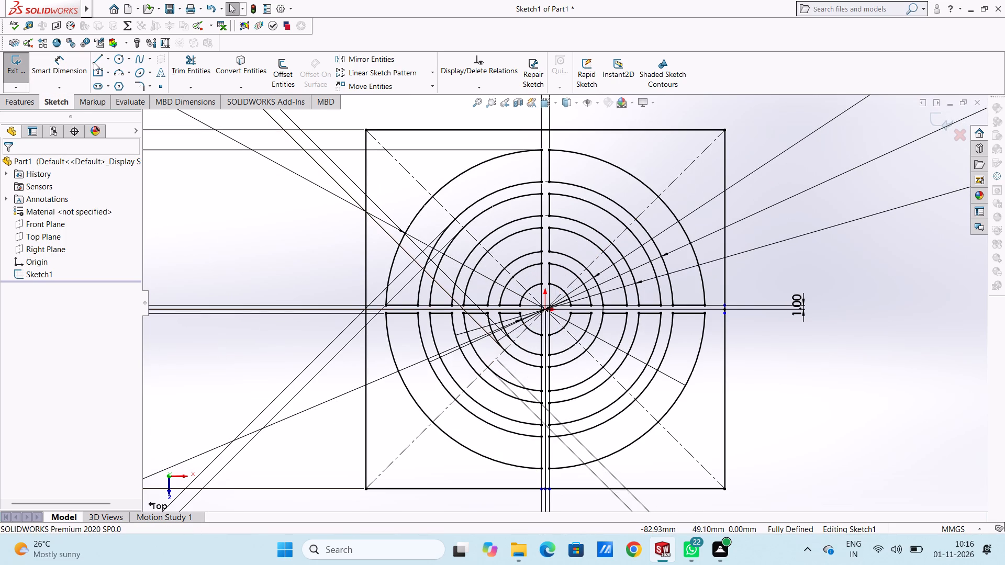
pyautogui.click(94, 62)
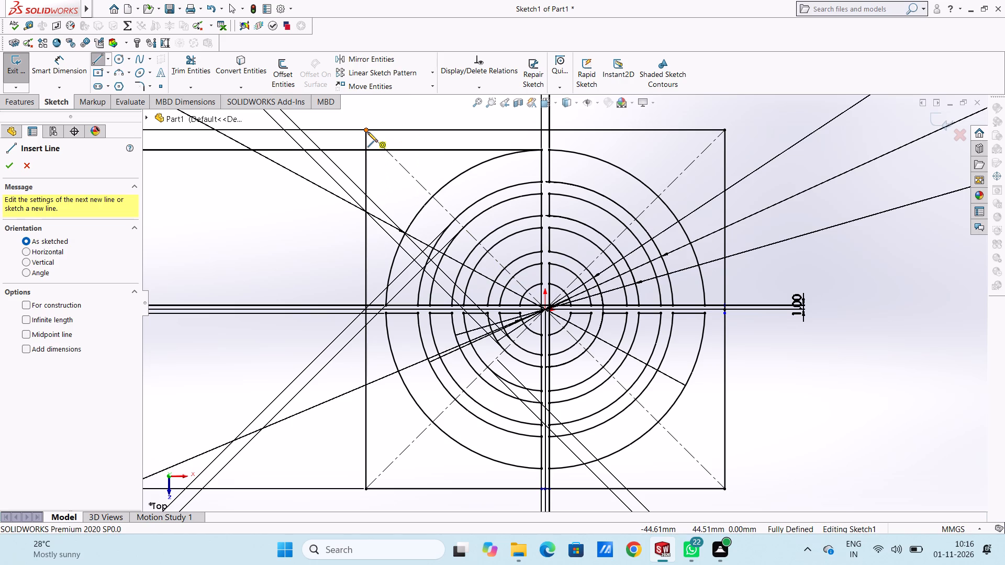
pyautogui.click(367, 132)
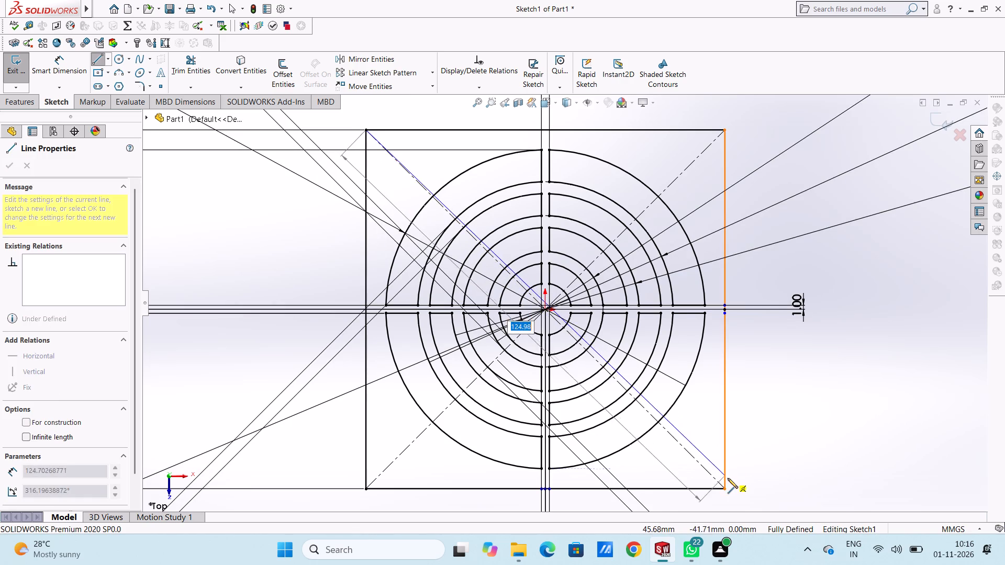
pyautogui.click(725, 489)
pyautogui.rightClick(876, 297)
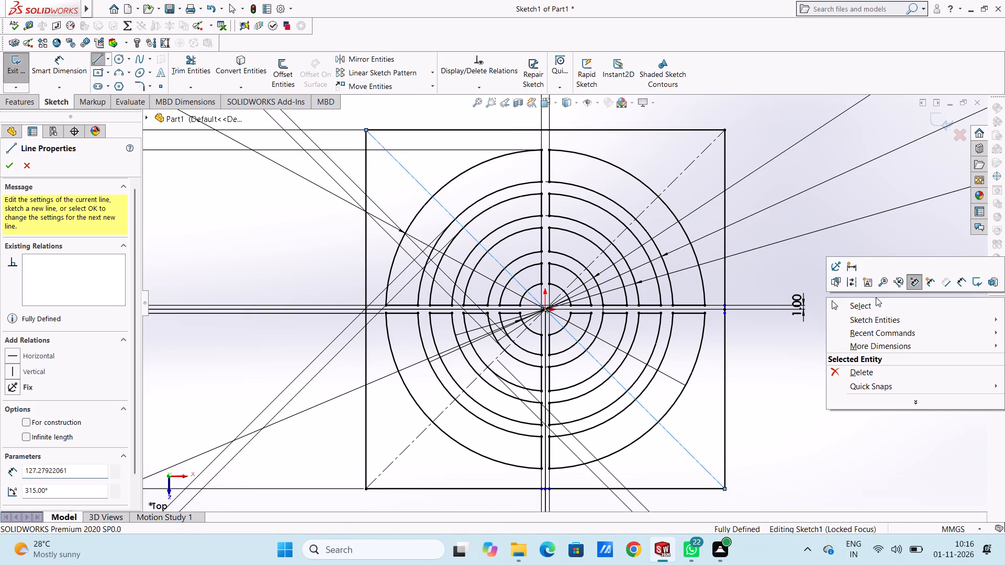
pyautogui.doubleClick(876, 304)
# Draw a second solid diagonal line from the square's lower-left corner to its upper-right corner and leave the Line tool.
pyautogui.scroll(6, 806, 368)
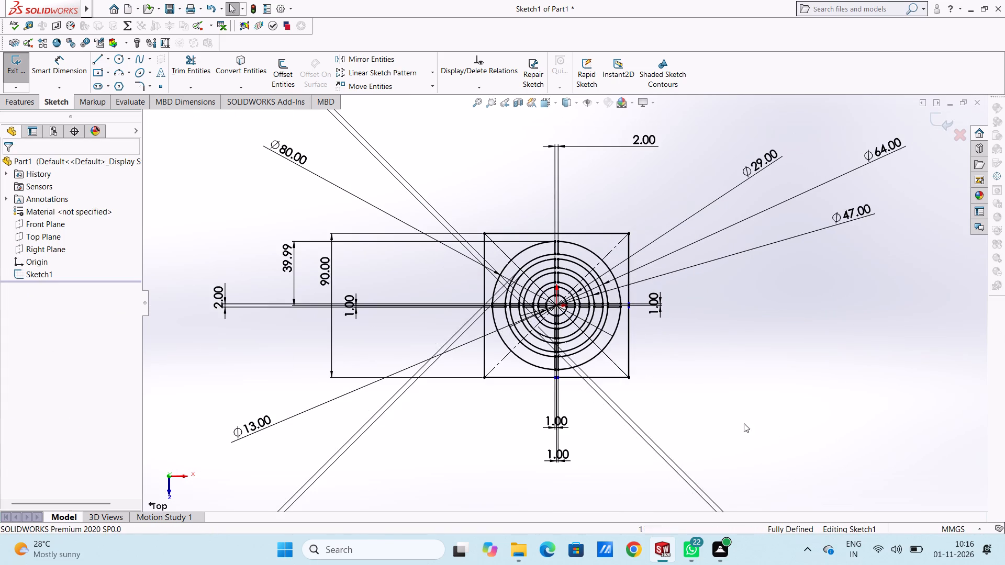
pyautogui.scroll(-2, 642, 399)
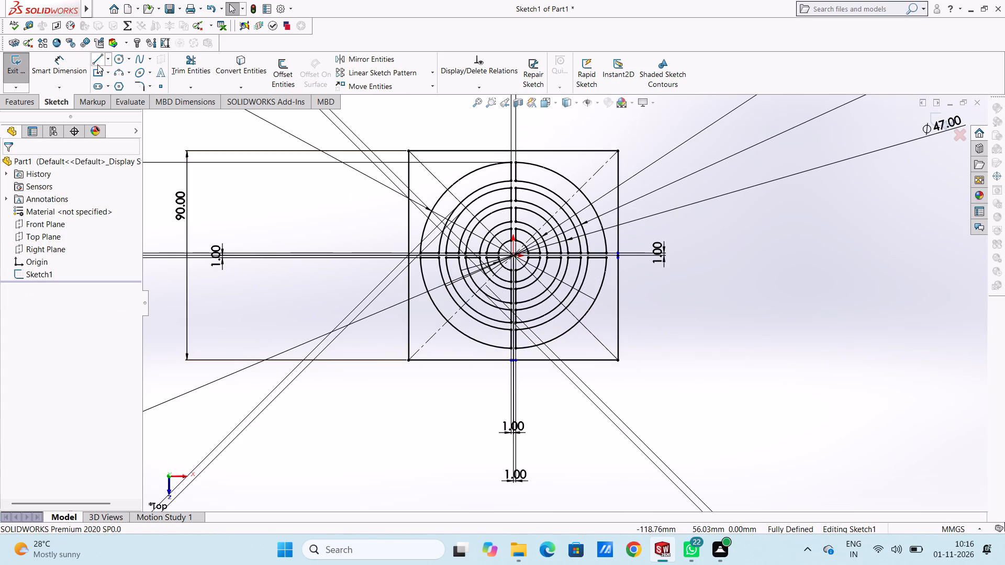
pyautogui.click(94, 61)
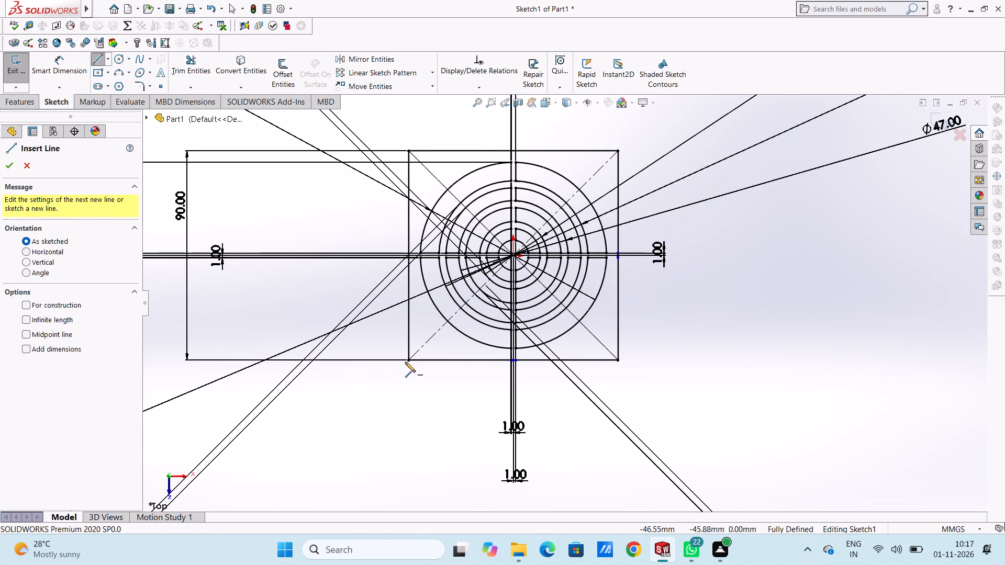
pyautogui.click(408, 362)
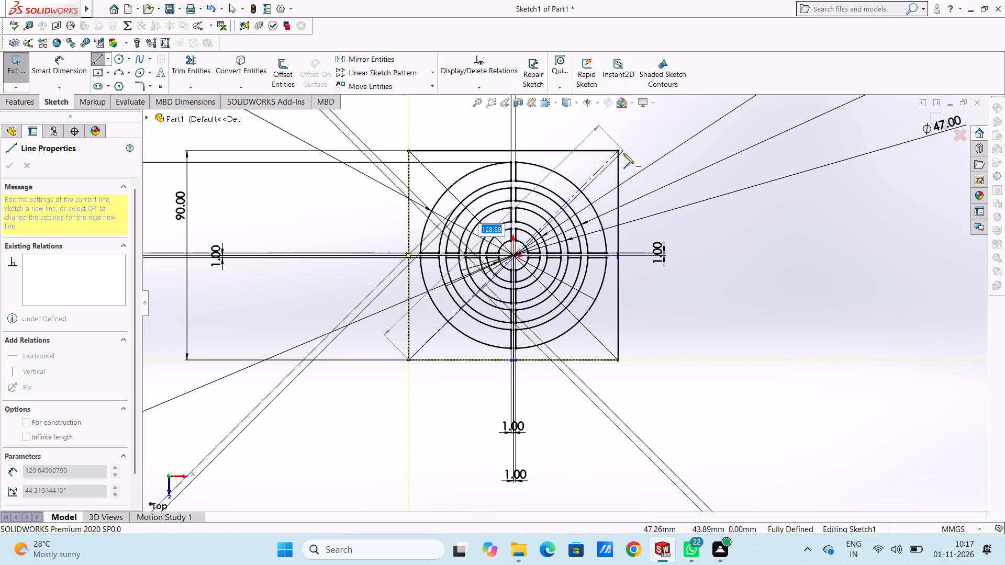
pyautogui.click(618, 150)
pyautogui.rightClick(763, 175)
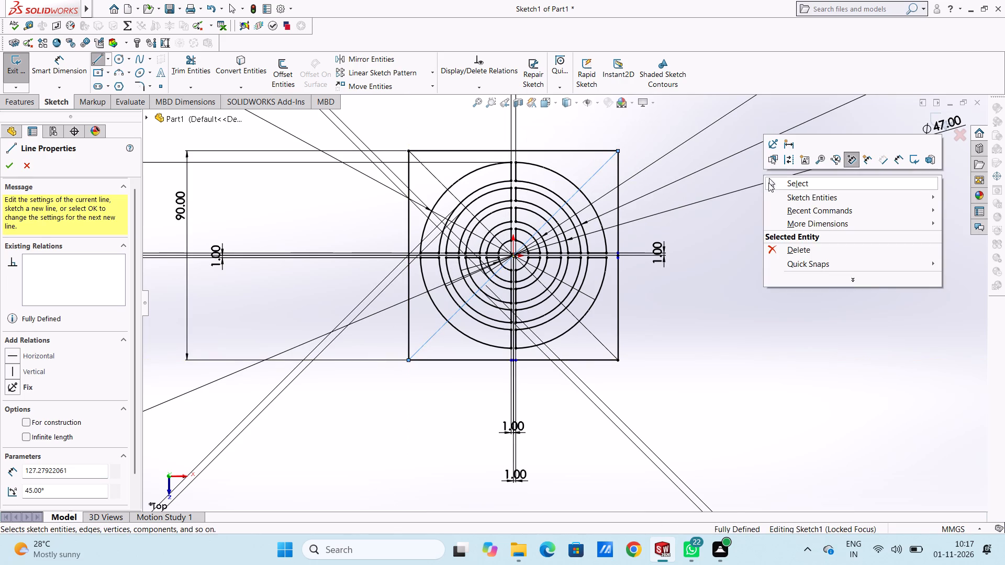
pyautogui.click(769, 184)
pyautogui.click(720, 228)
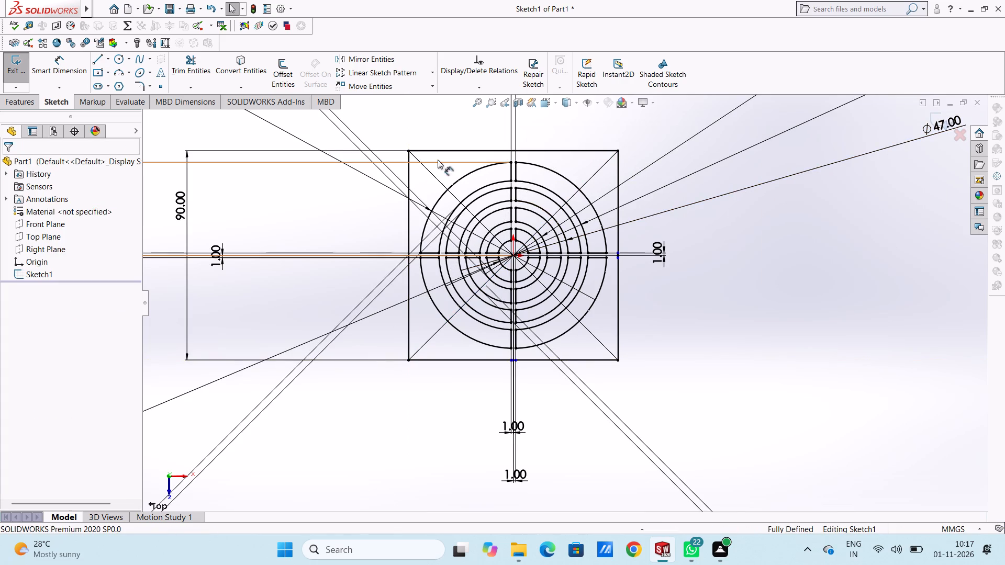
# Examine the diagonals across the ring sectors, as a whole and up close at the square's upper-left corner.
pyautogui.scroll(-2, 440, 156)
pyautogui.scroll(4, 525, 226)
pyautogui.scroll(-1, 538, 357)
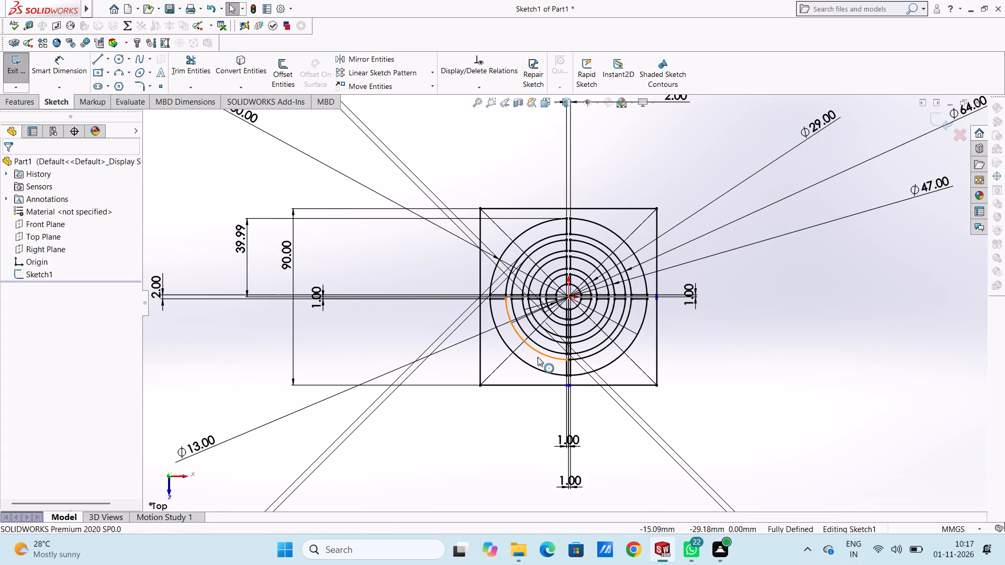
pyautogui.scroll(-1, 559, 341)
pyautogui.scroll(-1, 502, 183)
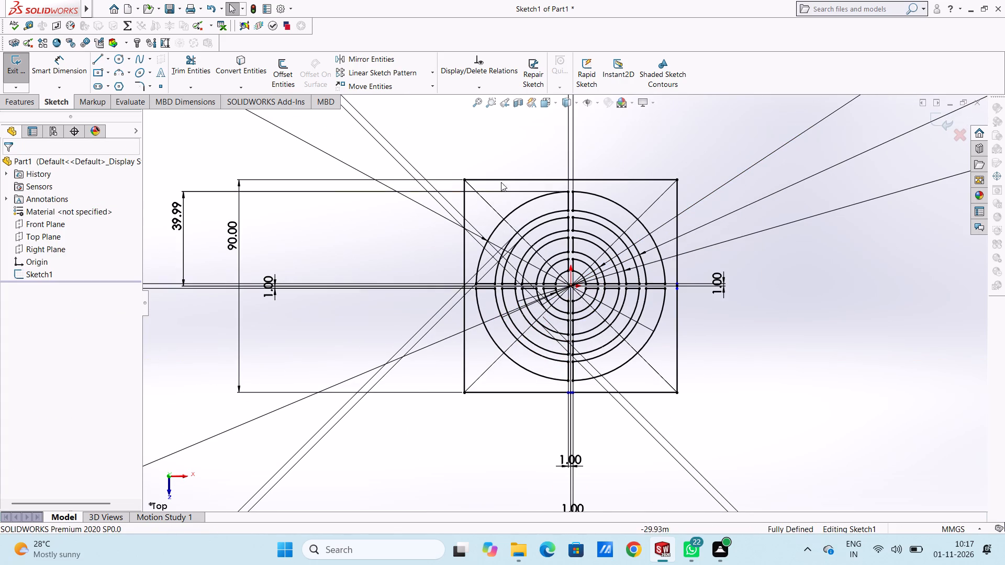
pyautogui.scroll(-4, 501, 182)
pyautogui.scroll(3, 522, 256)
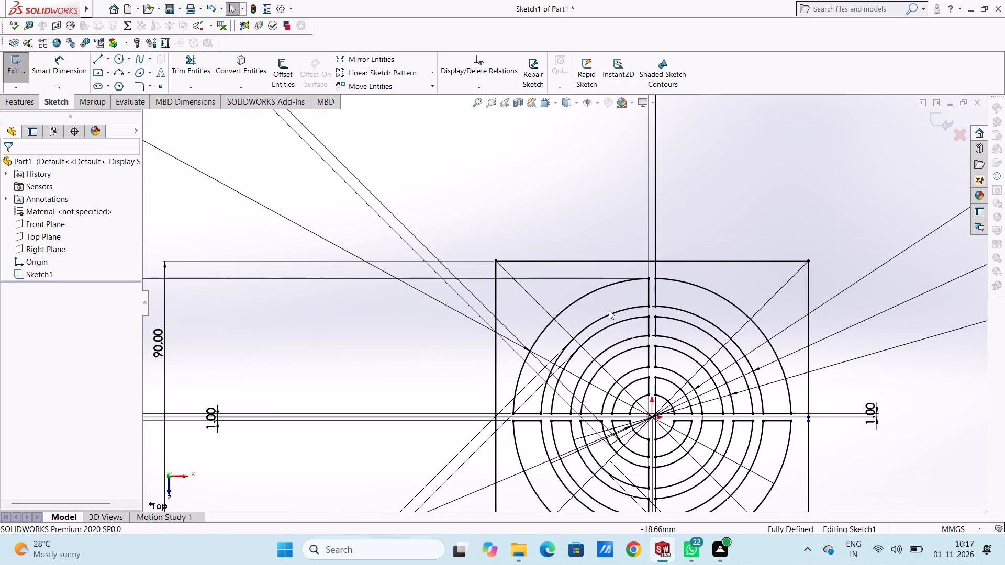
pyautogui.scroll(3, 621, 315)
pyautogui.scroll(-2, 619, 362)
pyautogui.scroll(-2, 527, 256)
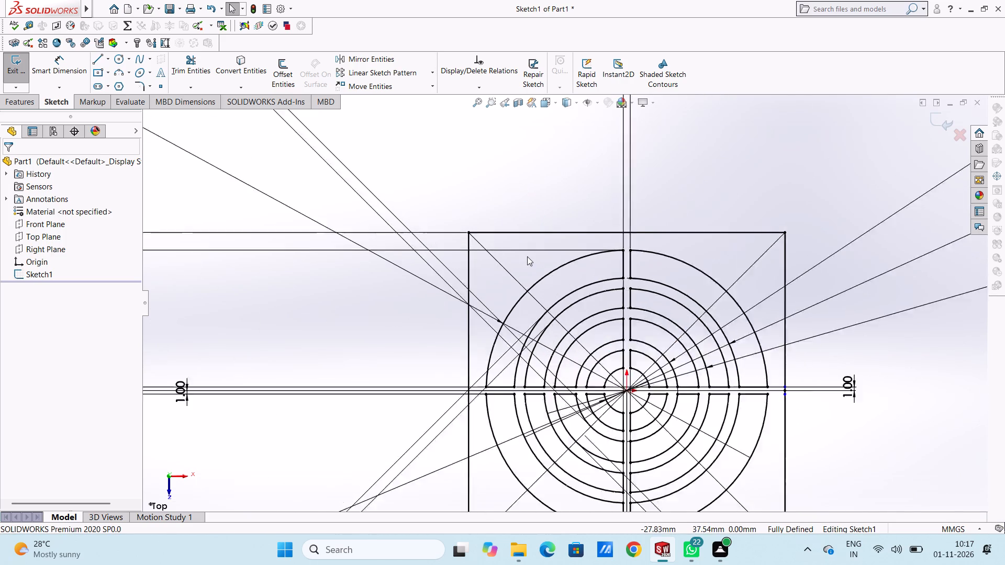
pyautogui.scroll(-7, 527, 256)
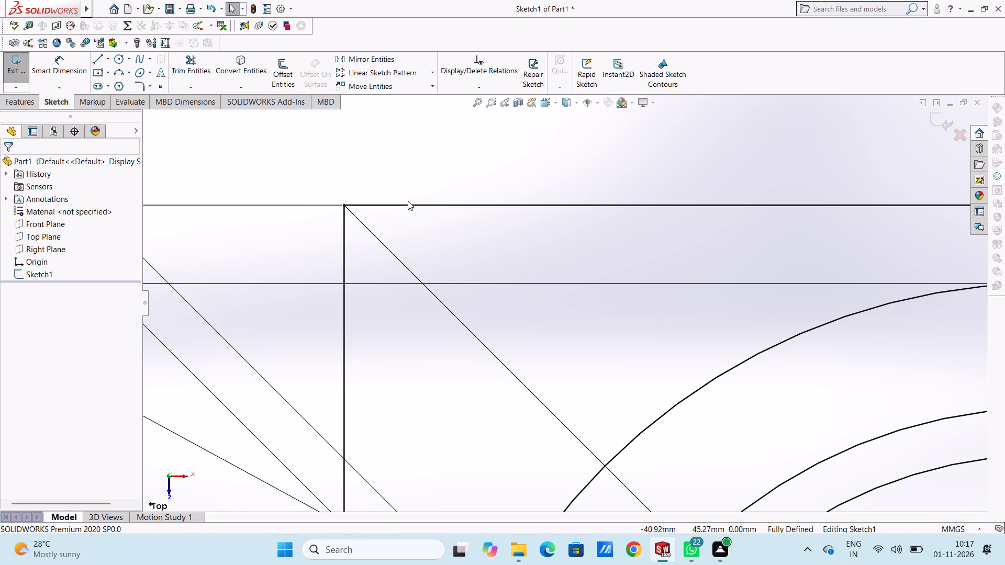
pyautogui.scroll(-2, 408, 201)
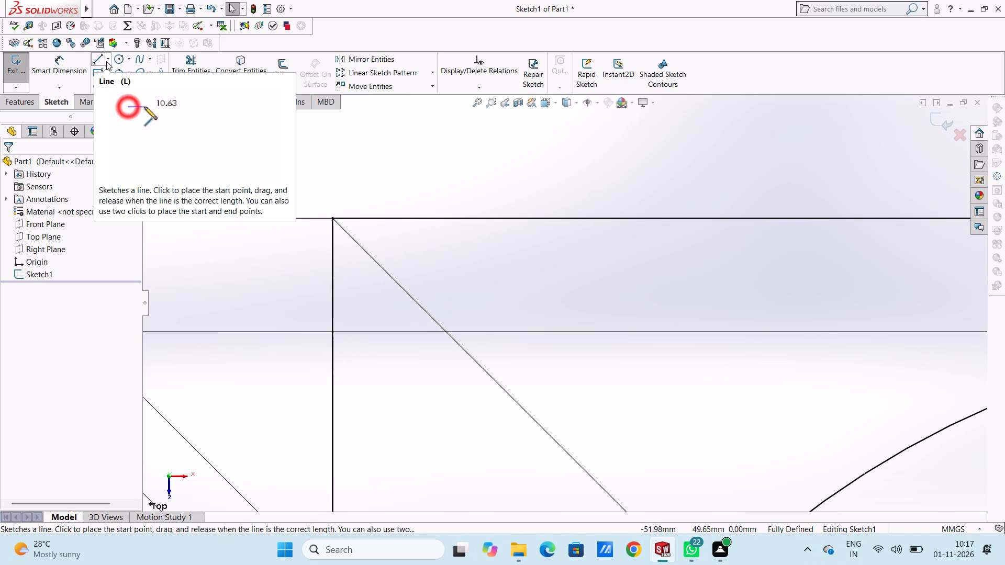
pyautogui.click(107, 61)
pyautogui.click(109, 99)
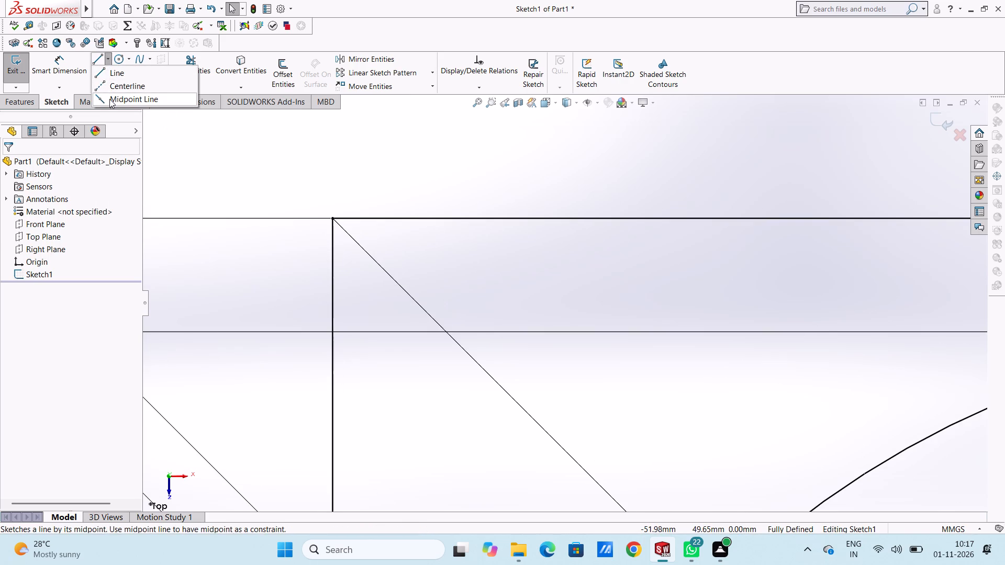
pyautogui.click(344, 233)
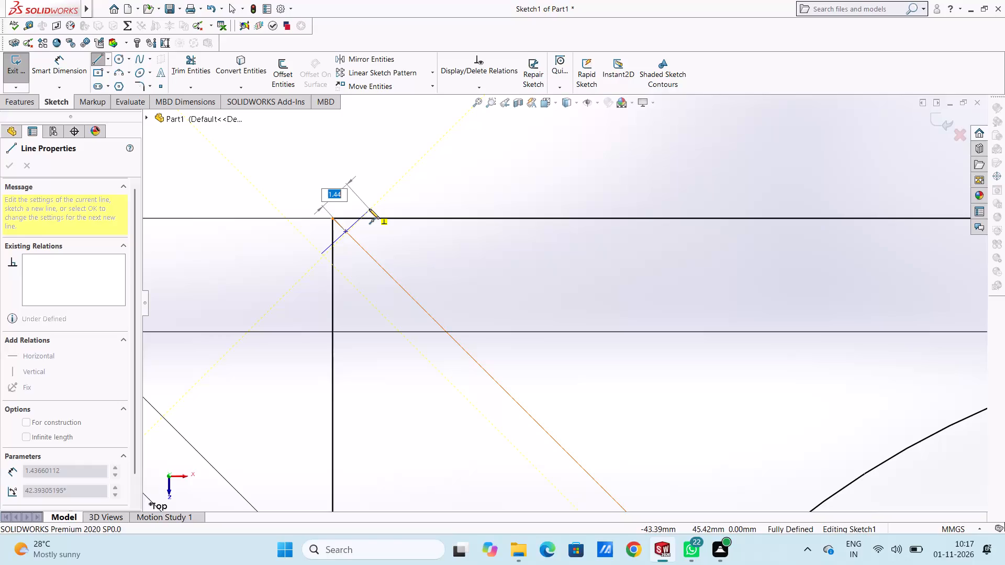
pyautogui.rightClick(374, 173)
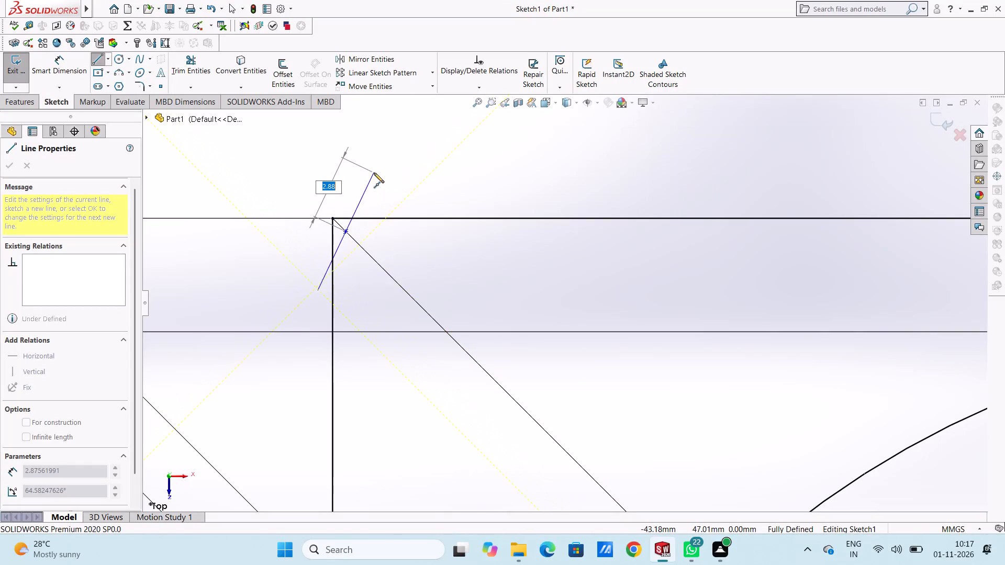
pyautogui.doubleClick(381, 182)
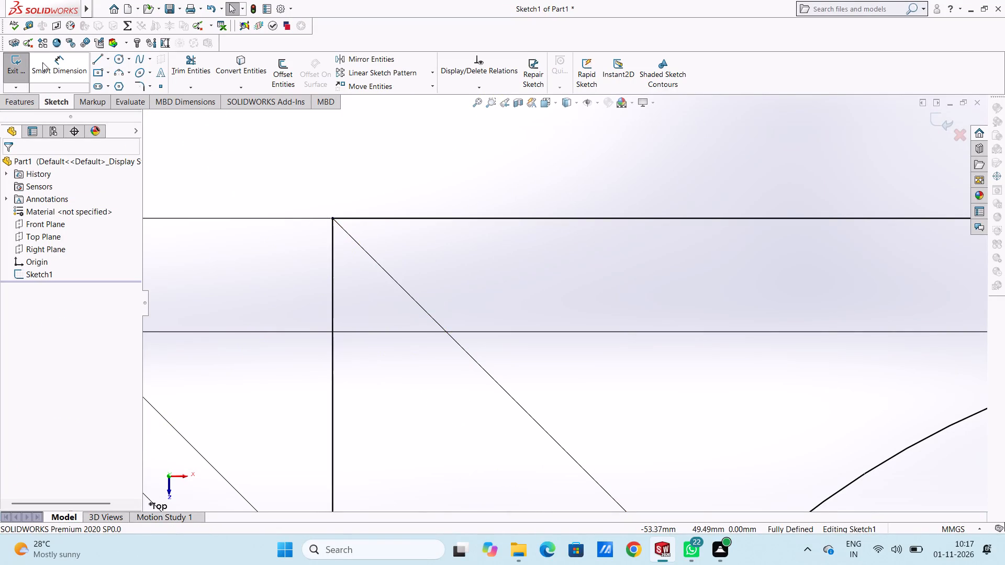
# Draw a 1 mm line along the diagonal, starting at the square's upper-left corner.
pyautogui.click(100, 60)
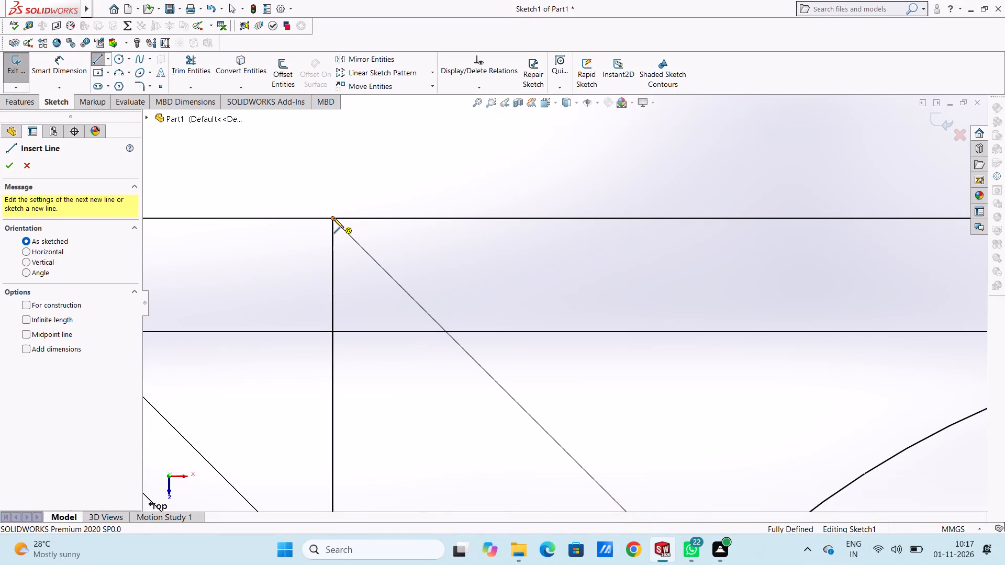
pyautogui.click(333, 218)
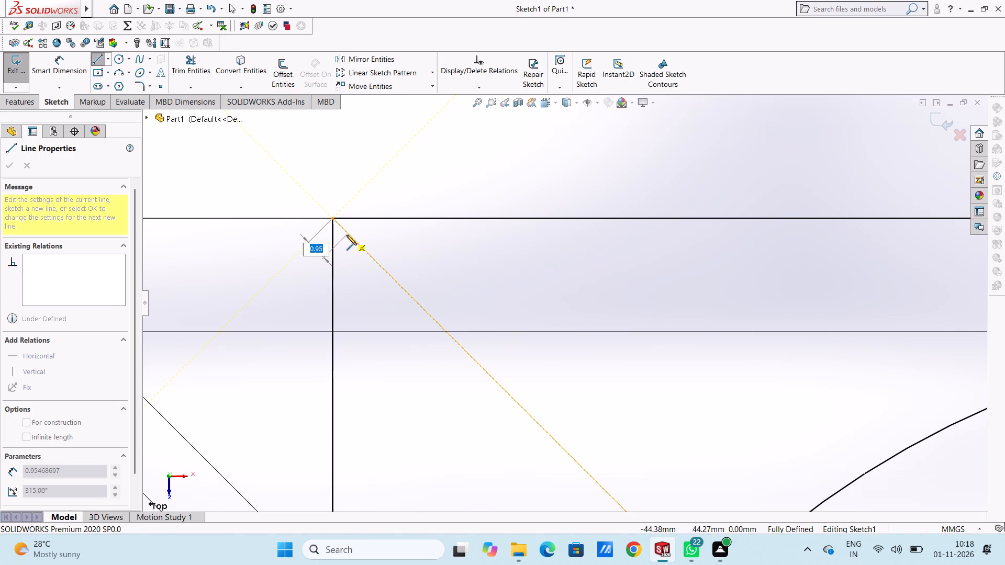
pyautogui.press('1')
pyautogui.press('Return')
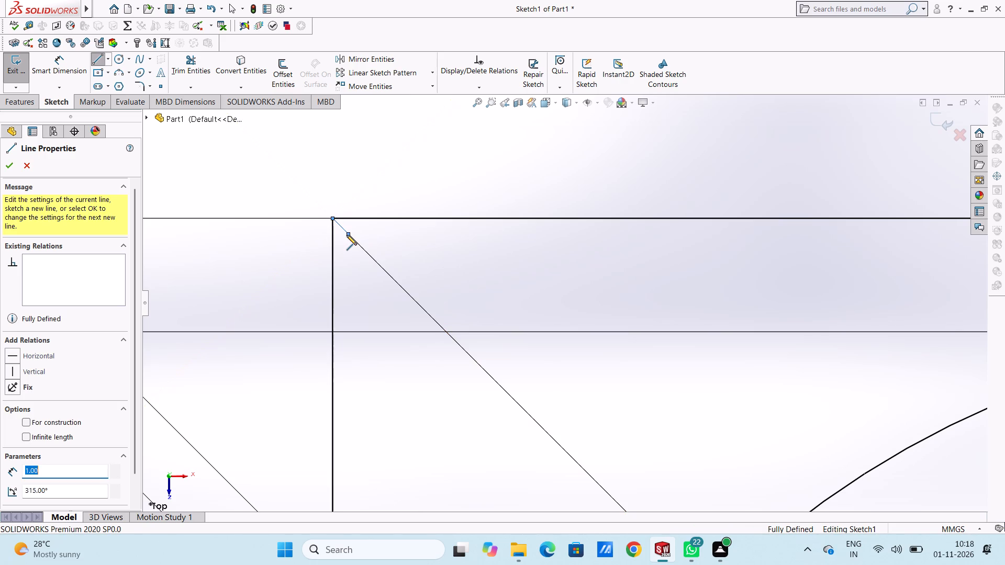
# Continue from the 1 mm line's end with a slanted line about 1.8 mm long, ending just above the square's upper-left corner.
pyautogui.scroll(8, 630, 267)
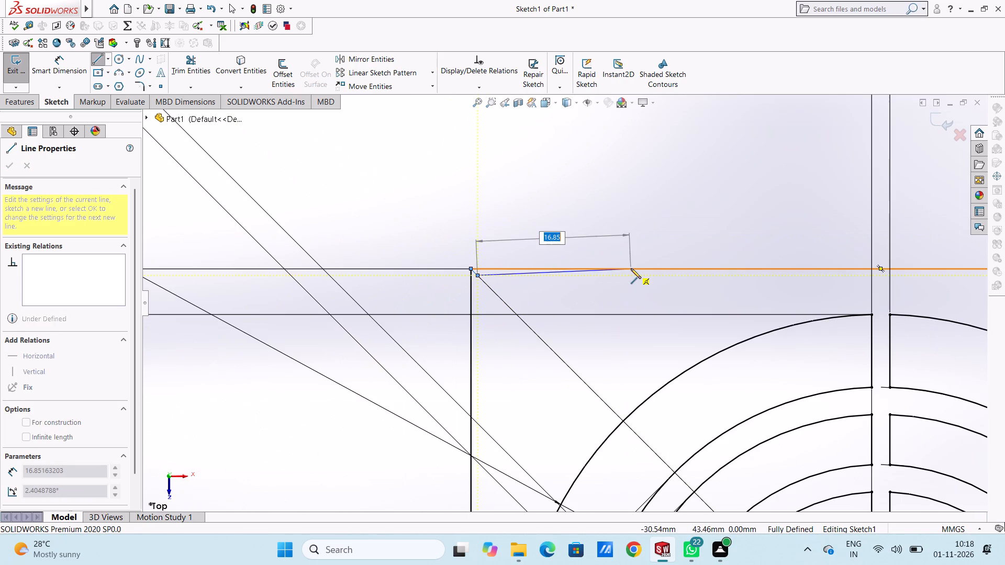
pyautogui.scroll(5, 697, 322)
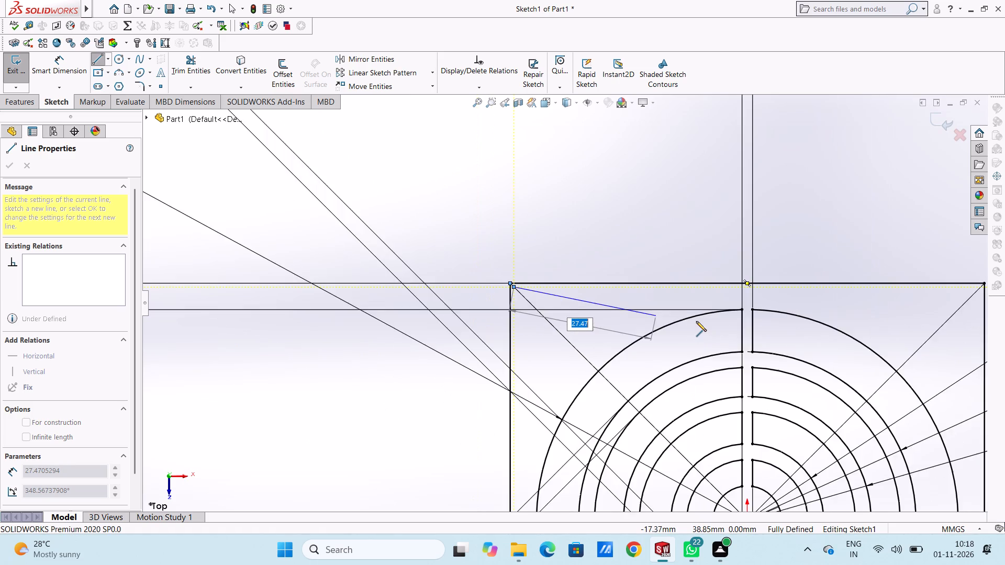
pyautogui.scroll(6, 696, 321)
pyautogui.scroll(-5, 696, 321)
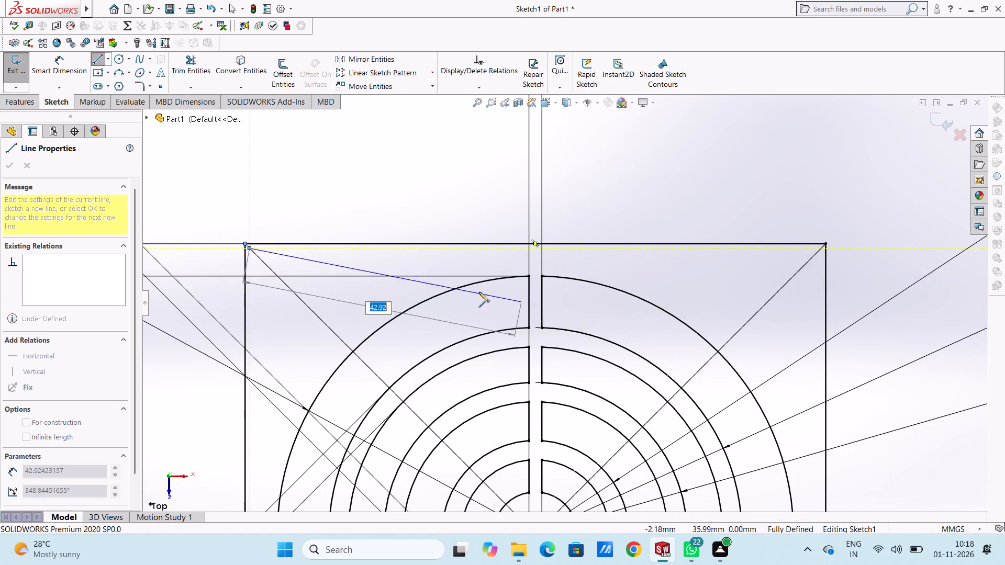
pyautogui.scroll(-5, 247, 257)
pyautogui.scroll(-5, 296, 261)
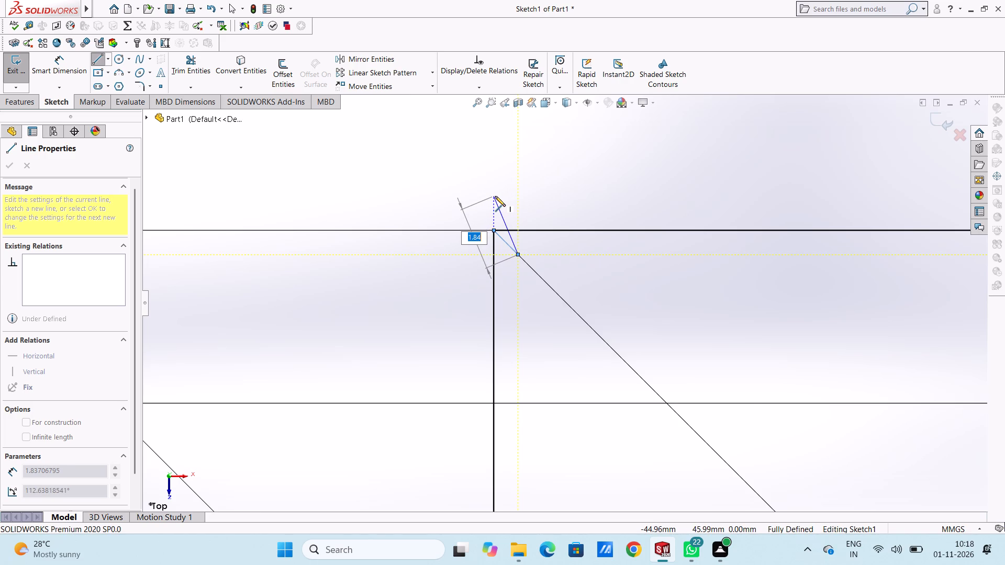
pyautogui.click(495, 196)
pyautogui.rightClick(537, 161)
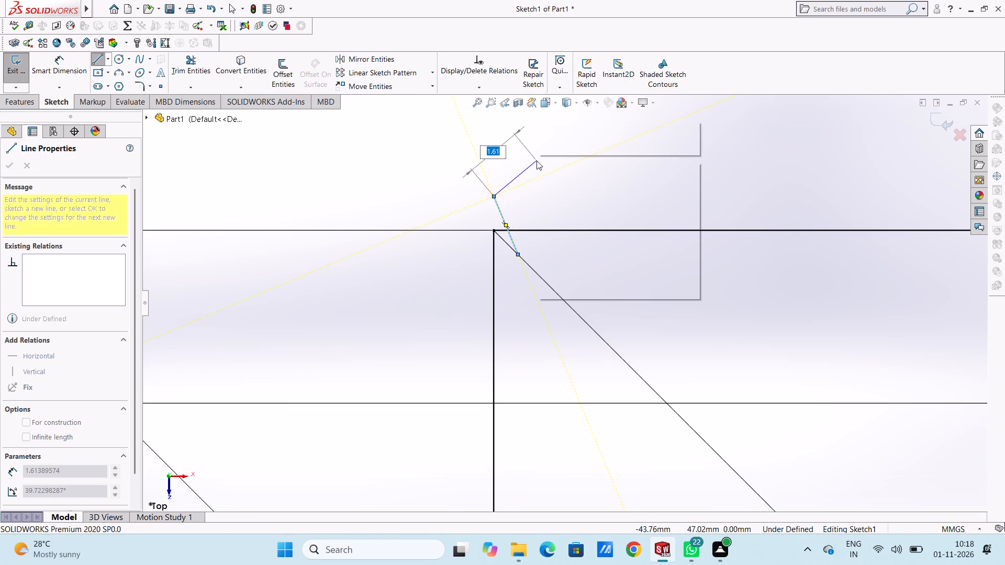
pyautogui.doubleClick(542, 168)
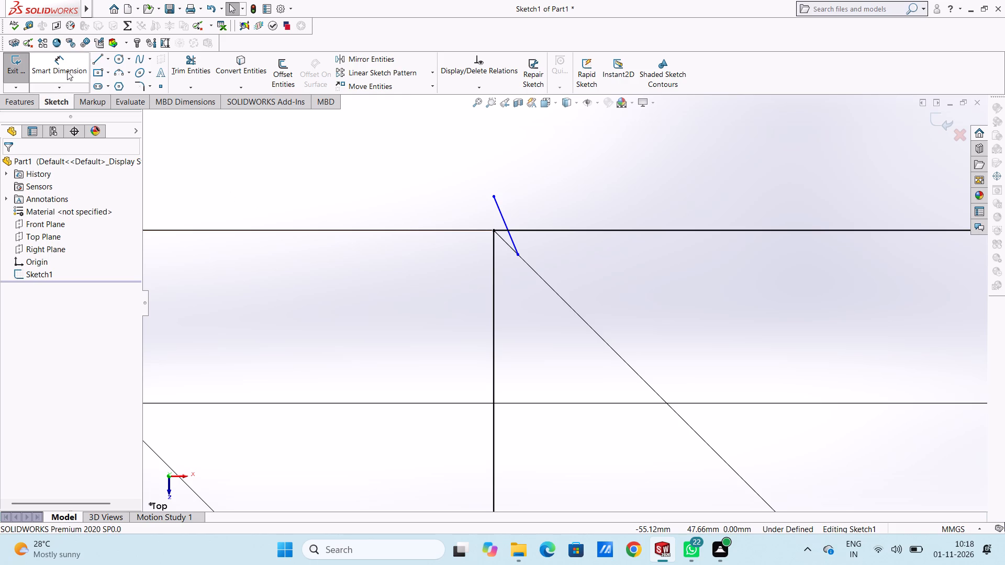
# Draw a line about 2.7 mm long from the 1 mm line's inner end to a point outside the square, left of the corner.
pyautogui.click(93, 56)
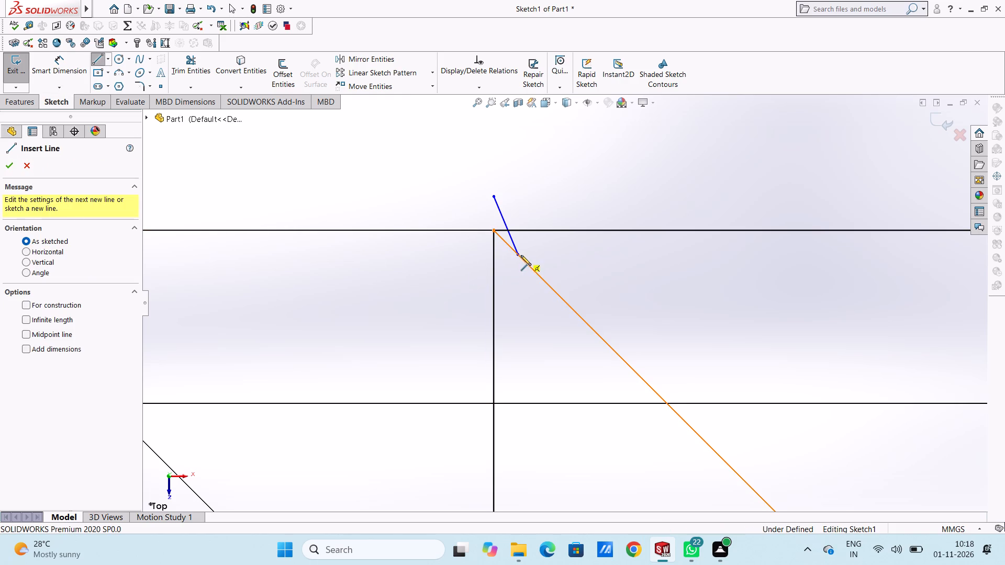
pyautogui.click(518, 256)
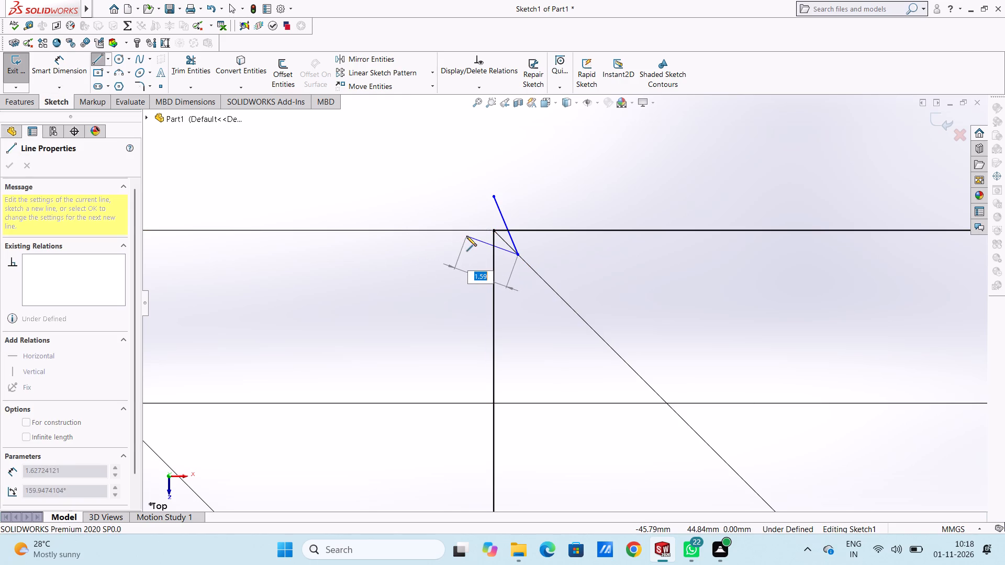
pyautogui.click(427, 232)
pyautogui.rightClick(353, 200)
pyautogui.click(361, 207)
pyautogui.click(350, 208)
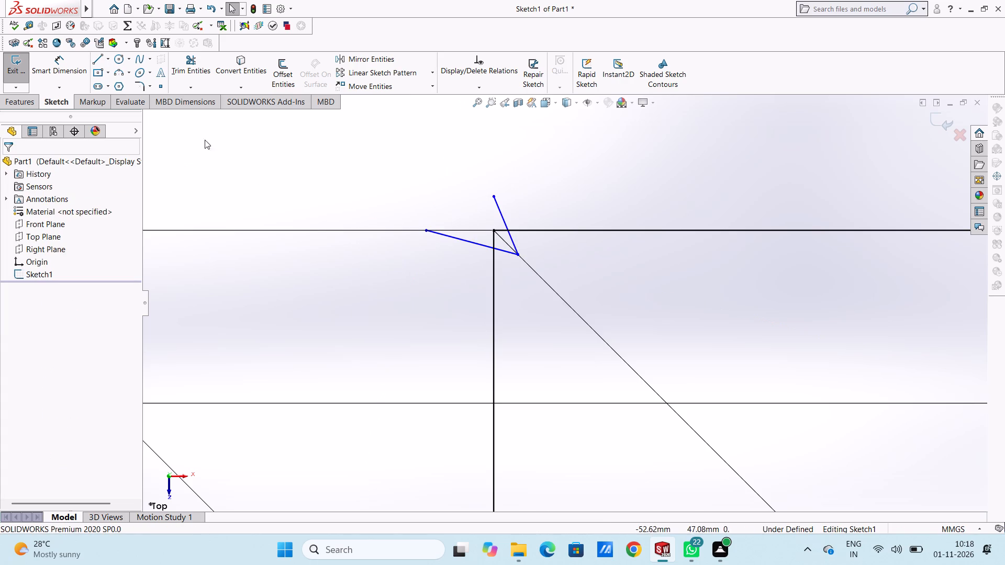
# Dimension the slanted line ending outside the square's left edge at 15° from the horizontal.
pyautogui.click(53, 55)
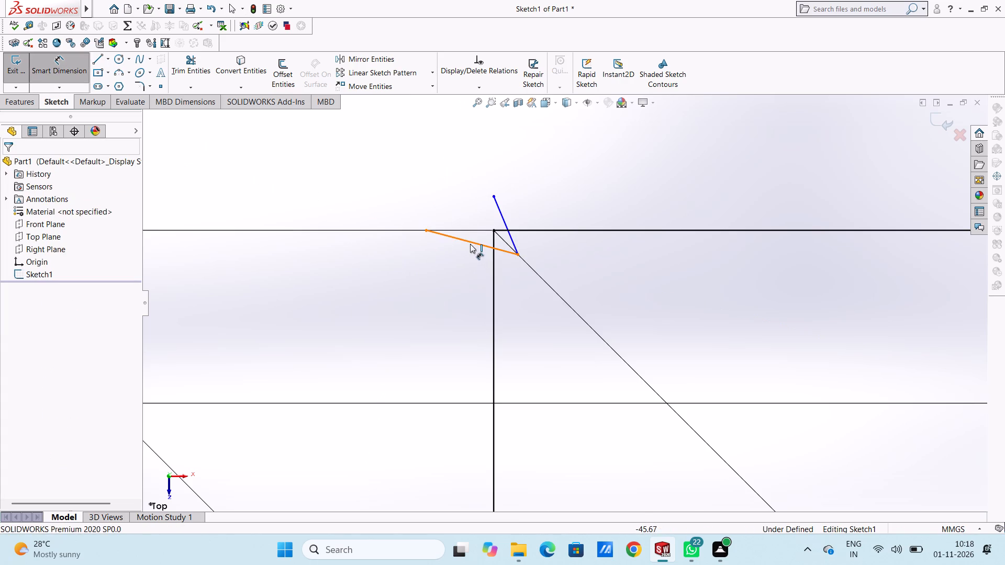
pyautogui.click(470, 244)
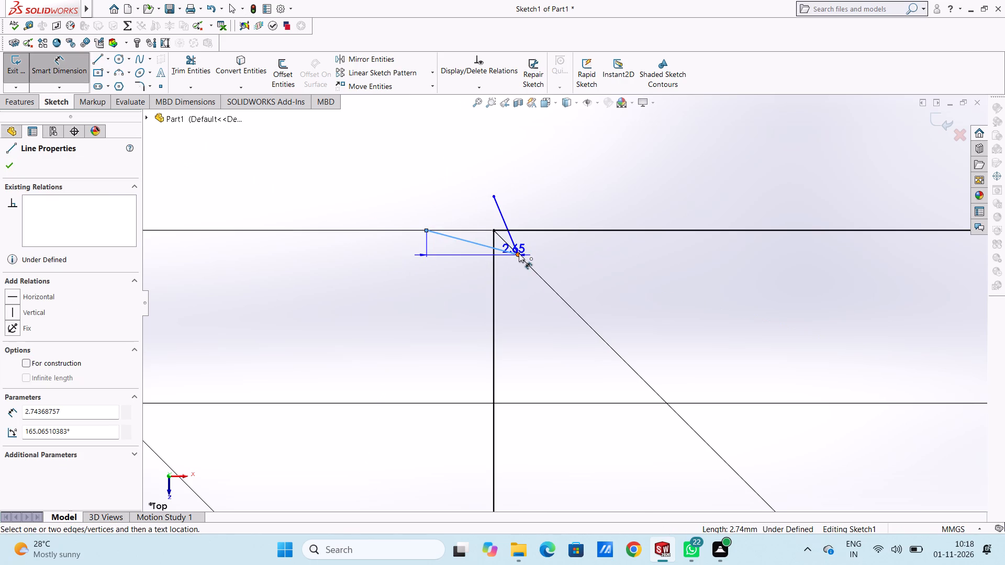
pyautogui.click(519, 253)
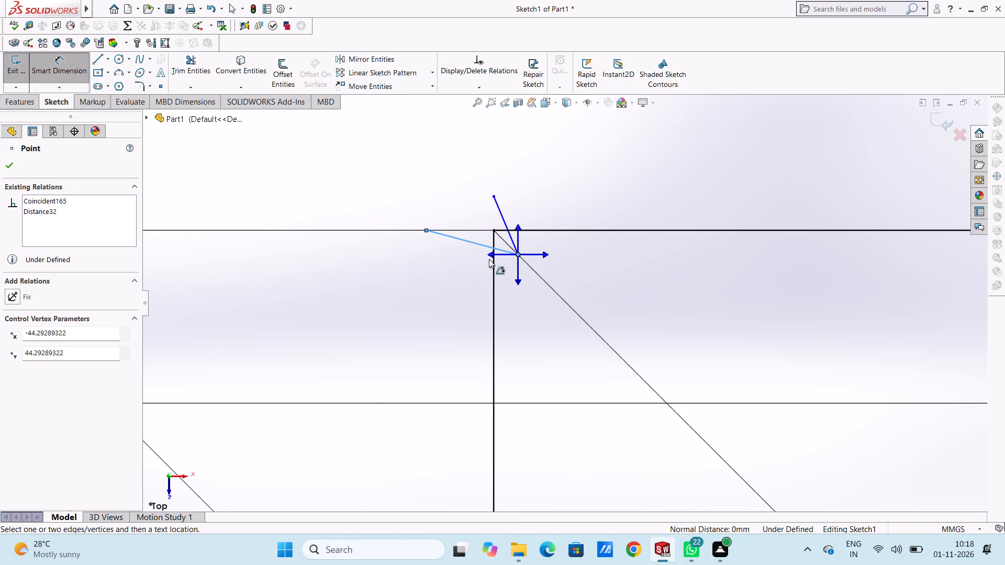
pyautogui.moveTo(489, 256); pyautogui.dragTo(484, 256)
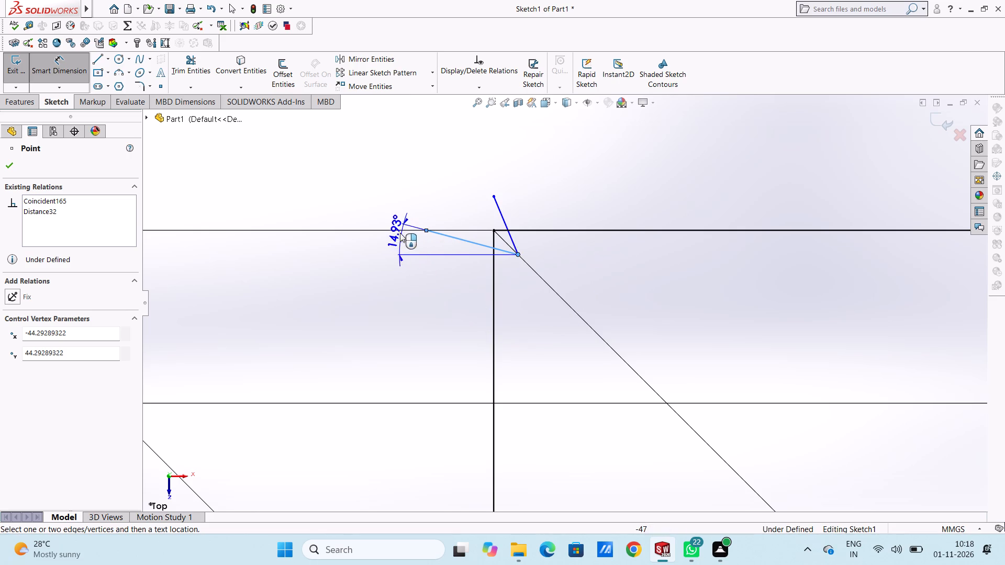
pyautogui.click(318, 214)
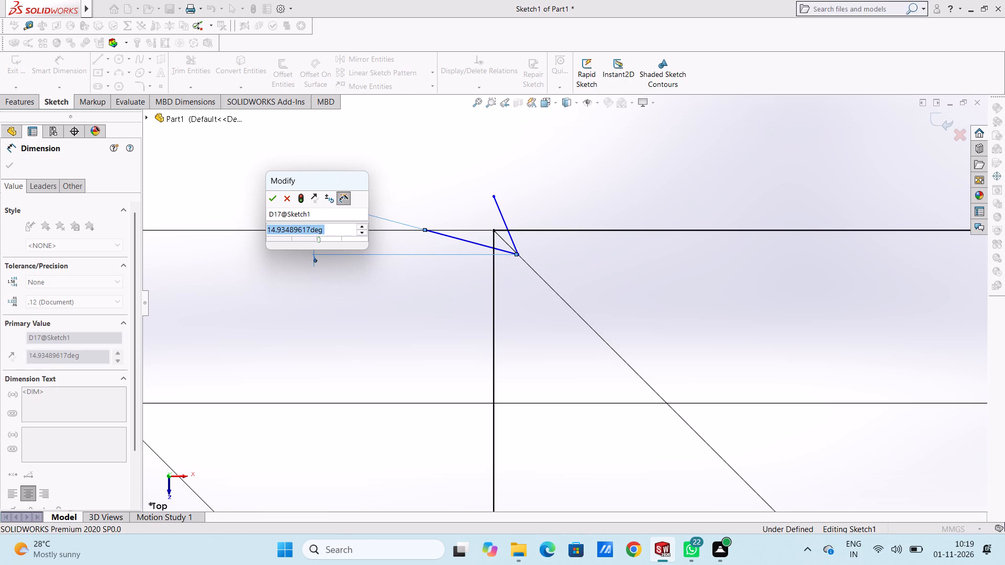
pyautogui.write('15')
pyautogui.press('Return')
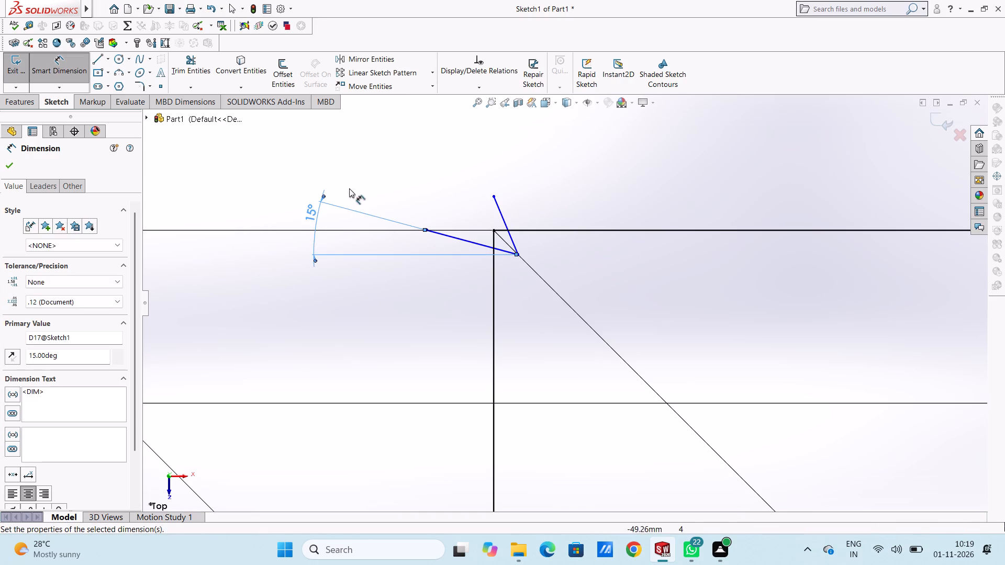
pyautogui.click(394, 171)
# Dimension the slanted line ending above the square's top edge at 15° from the vertical.
pyautogui.click(502, 211)
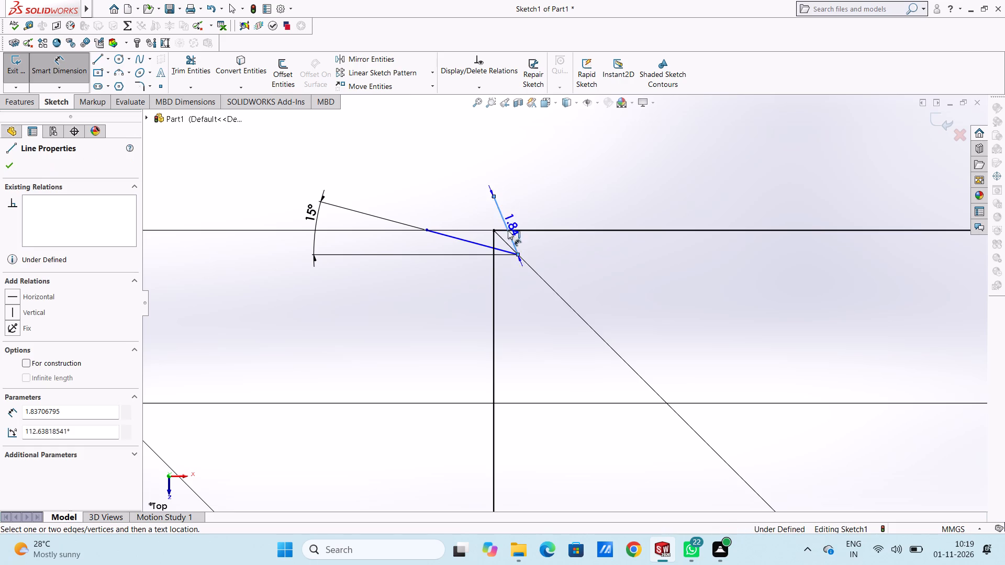
pyautogui.click(518, 254)
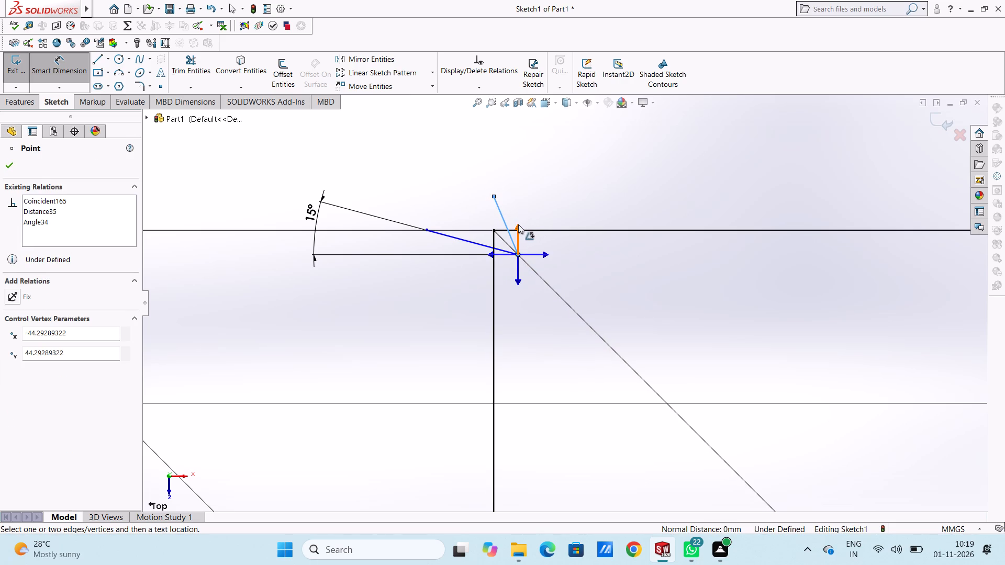
pyautogui.click(518, 224)
pyautogui.scroll(3, 484, 149)
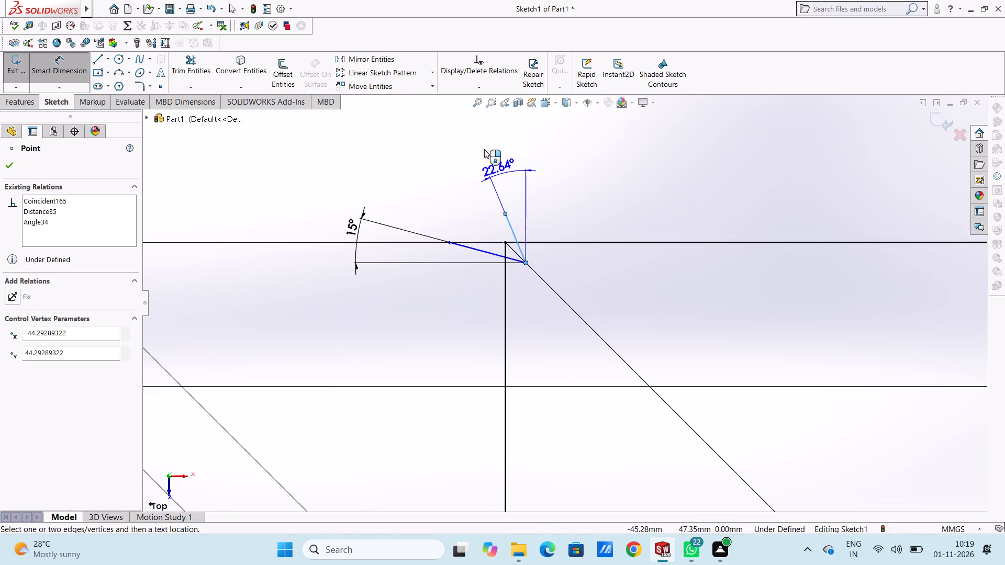
pyautogui.click(490, 157)
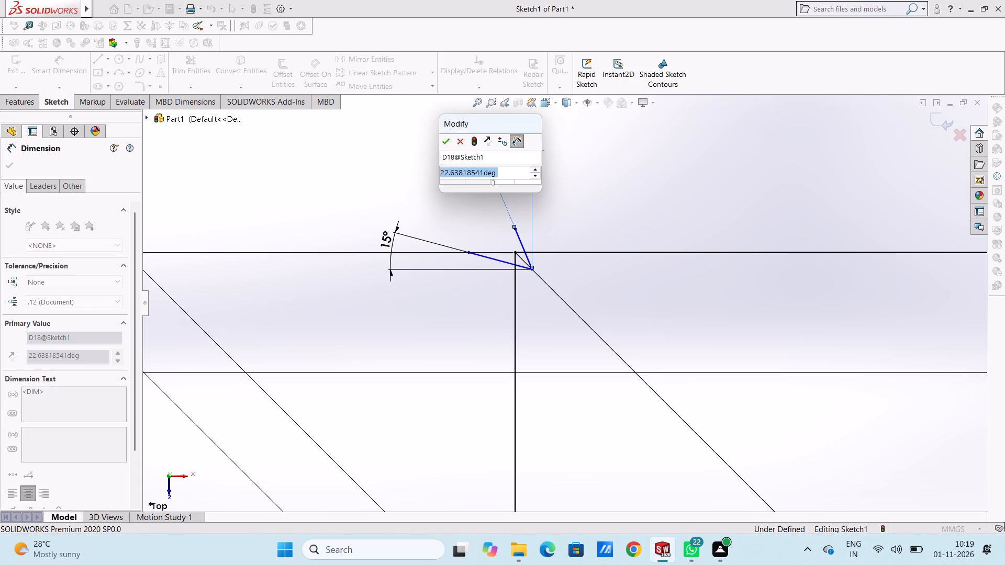
pyautogui.write('15')
pyautogui.press('Return')
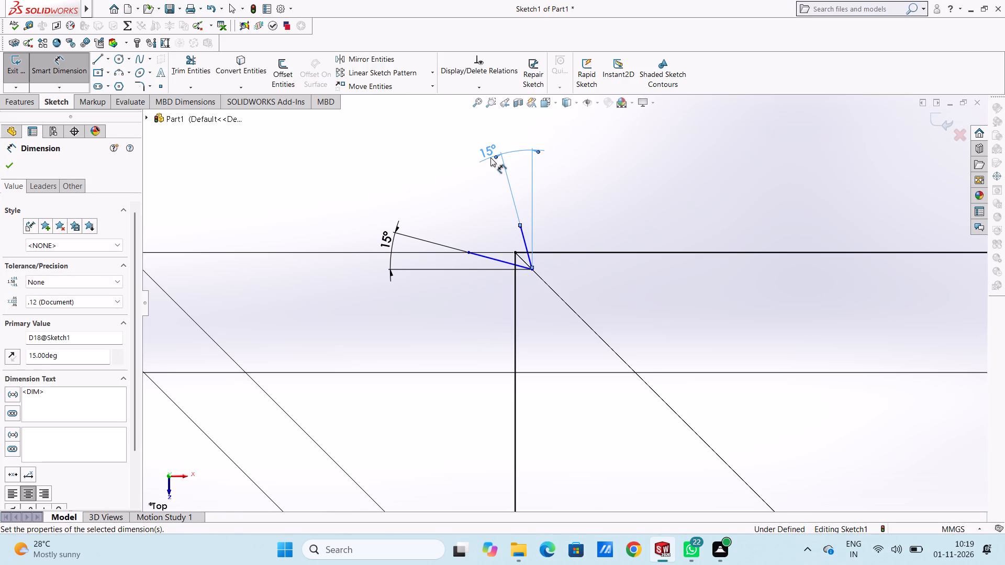
pyautogui.click(462, 206)
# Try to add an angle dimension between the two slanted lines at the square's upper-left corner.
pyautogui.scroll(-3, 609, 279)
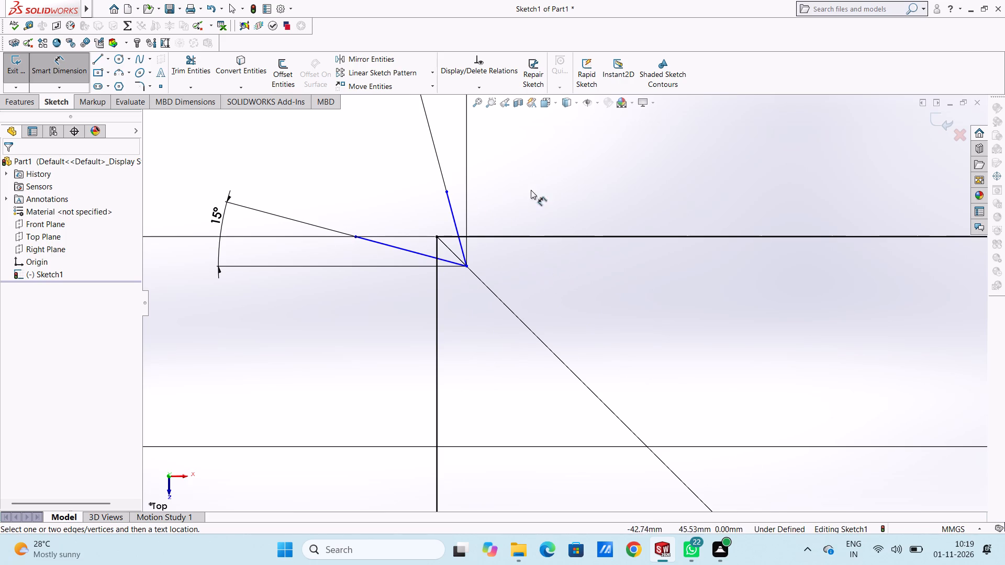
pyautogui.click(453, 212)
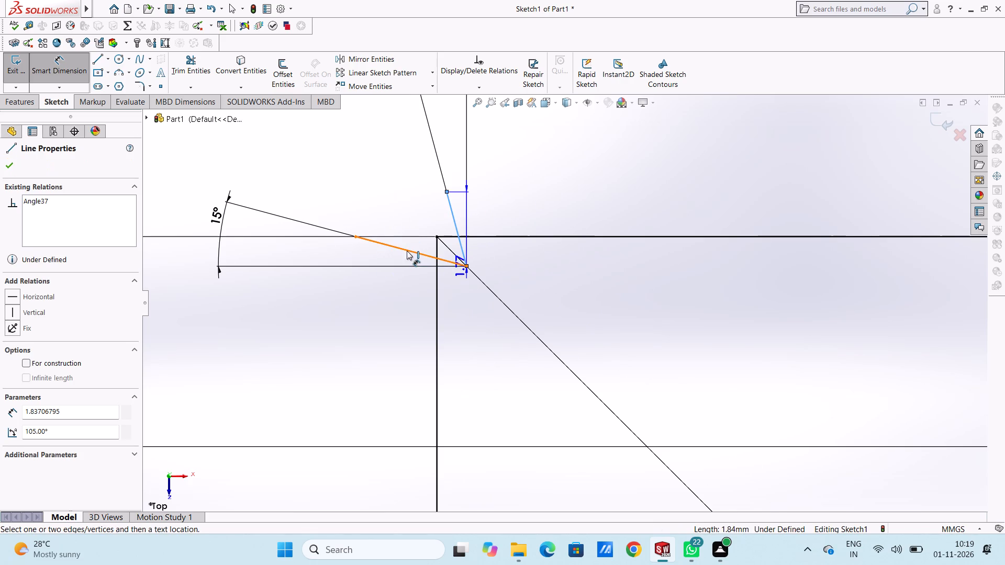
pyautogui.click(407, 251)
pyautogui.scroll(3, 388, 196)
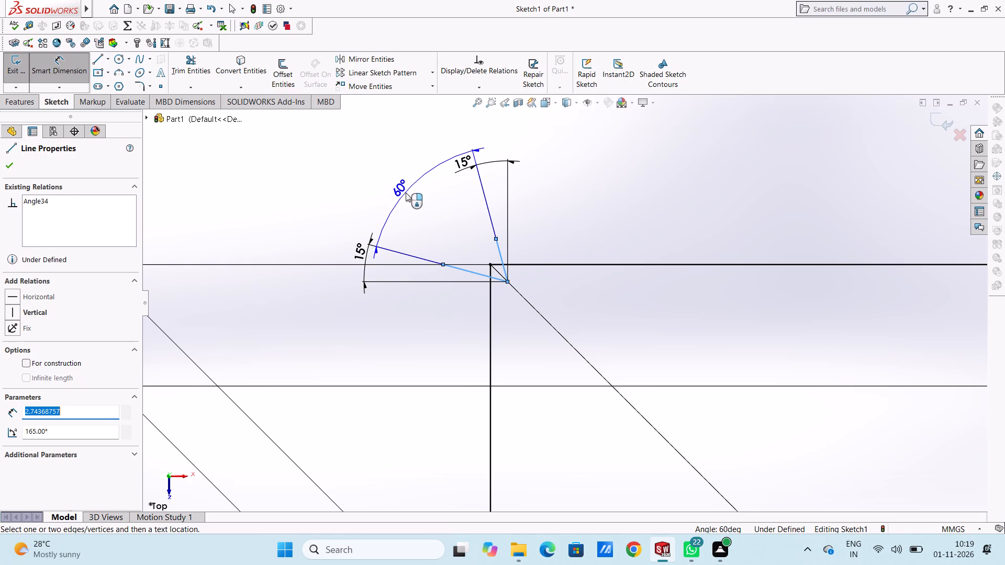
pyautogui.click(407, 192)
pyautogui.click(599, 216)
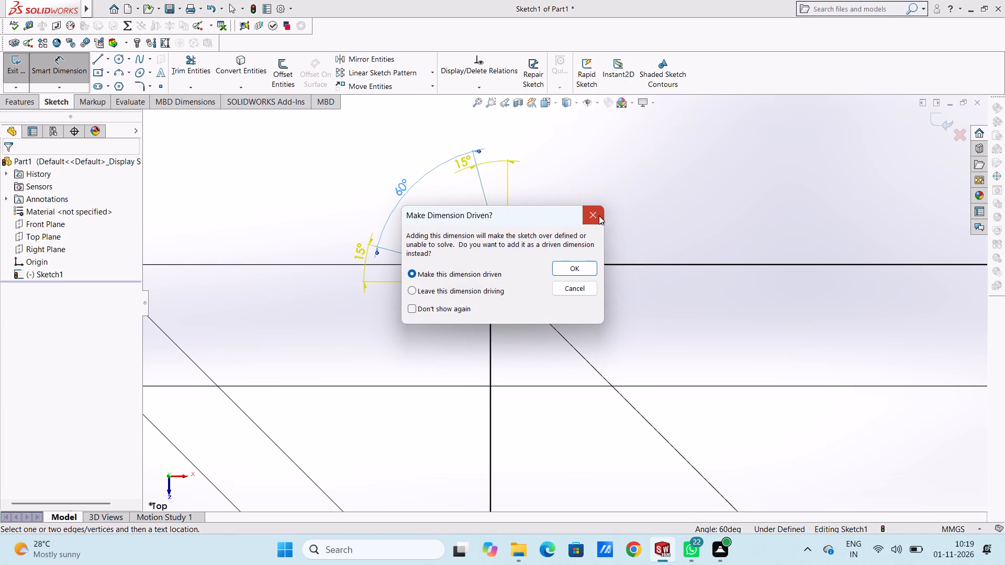
# Trim away the portions of both slanted lines that extend outside the square's upper-left corner.
pyautogui.click(199, 64)
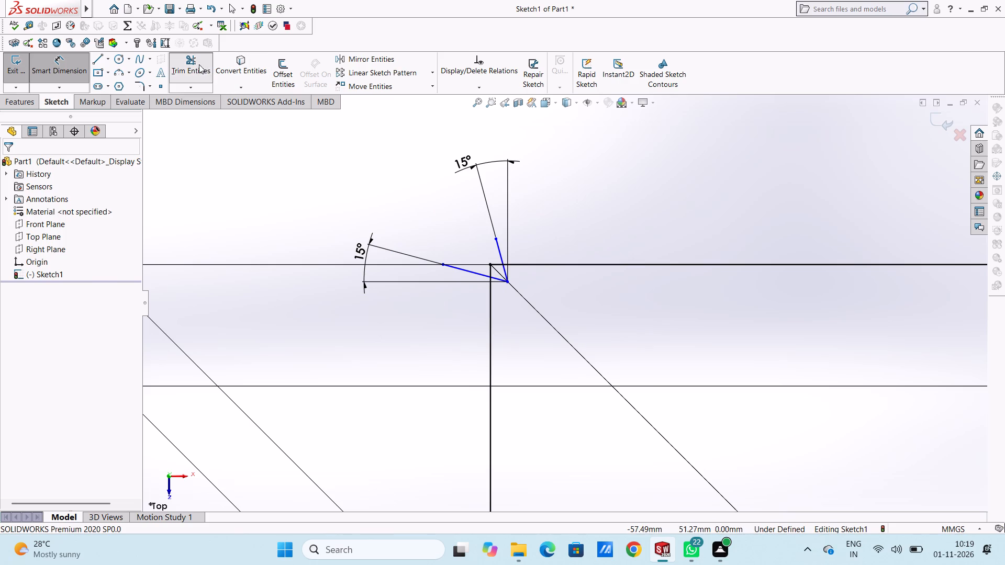
pyautogui.scroll(4, 333, 196)
pyautogui.scroll(-5, 644, 412)
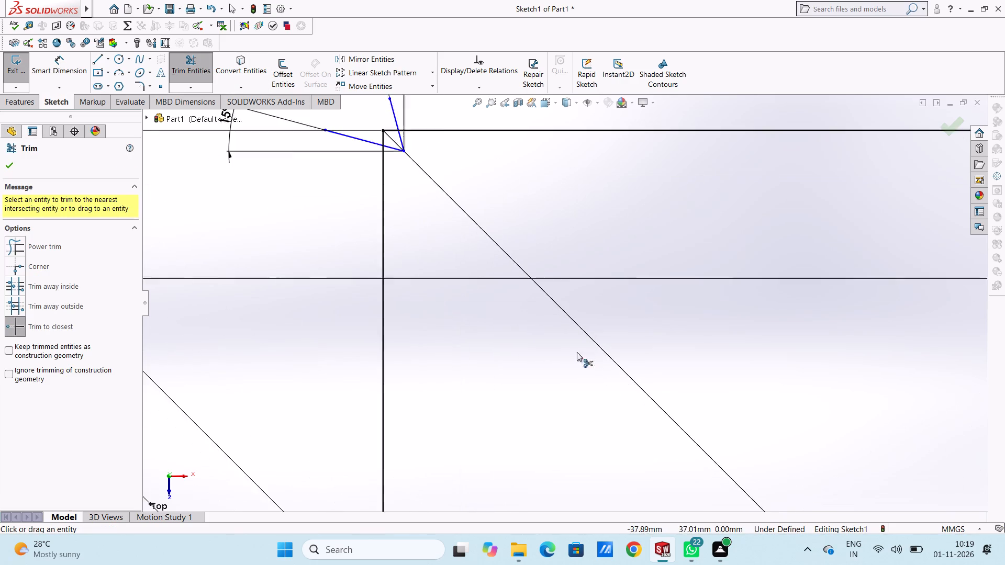
pyautogui.scroll(4, 466, 198)
pyautogui.scroll(-6, 494, 188)
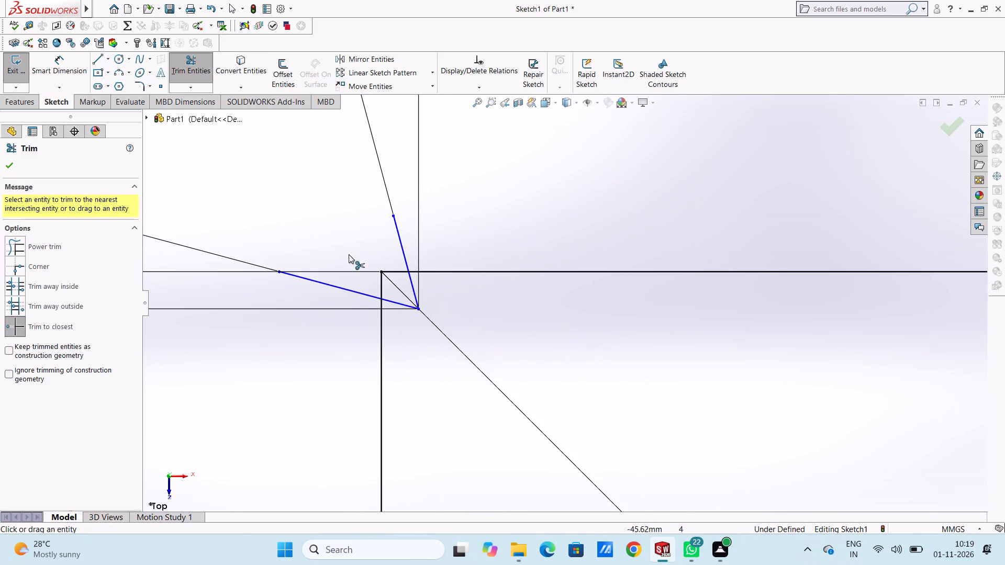
pyautogui.click(344, 289)
pyautogui.click(399, 232)
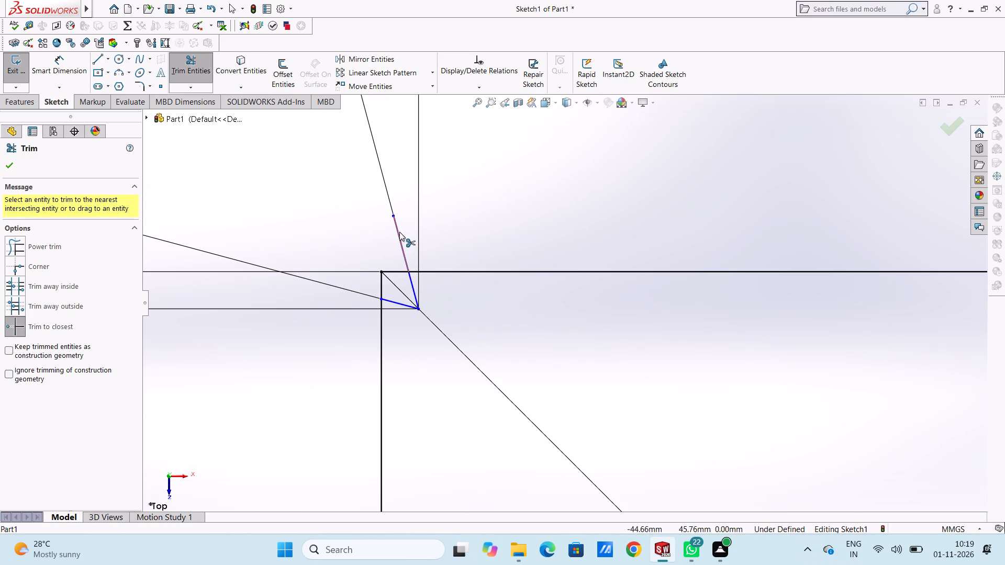
pyautogui.click(14, 167)
pyautogui.click(348, 189)
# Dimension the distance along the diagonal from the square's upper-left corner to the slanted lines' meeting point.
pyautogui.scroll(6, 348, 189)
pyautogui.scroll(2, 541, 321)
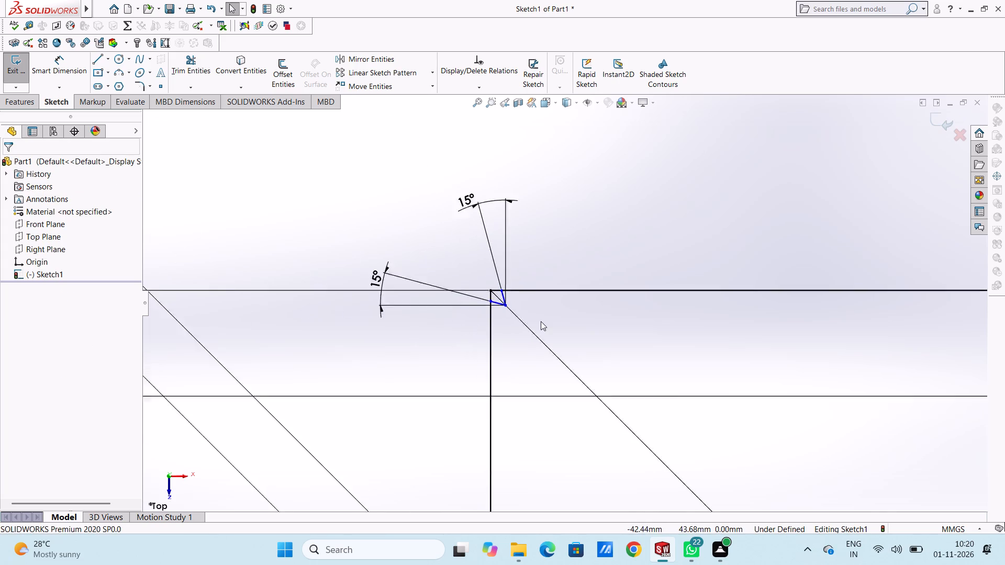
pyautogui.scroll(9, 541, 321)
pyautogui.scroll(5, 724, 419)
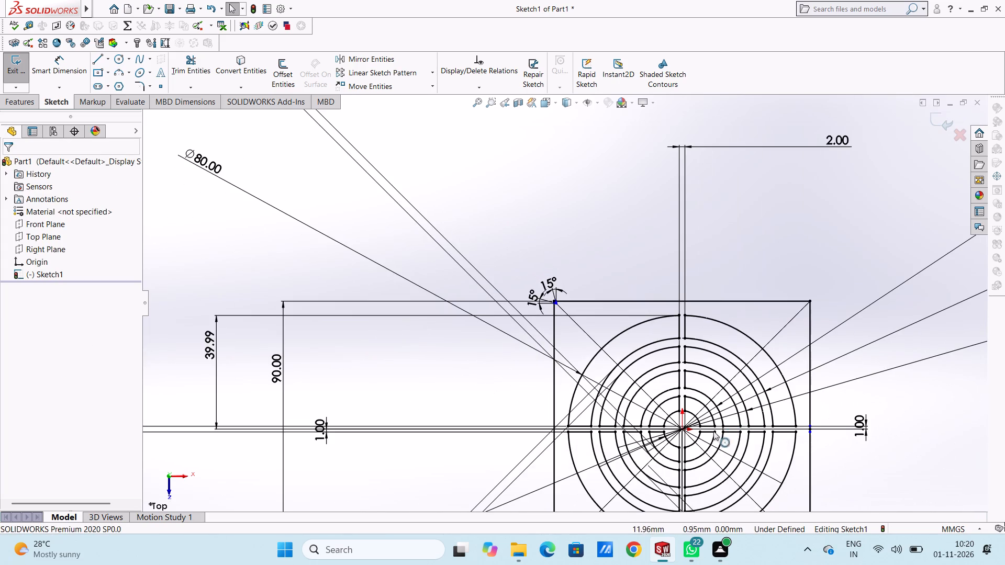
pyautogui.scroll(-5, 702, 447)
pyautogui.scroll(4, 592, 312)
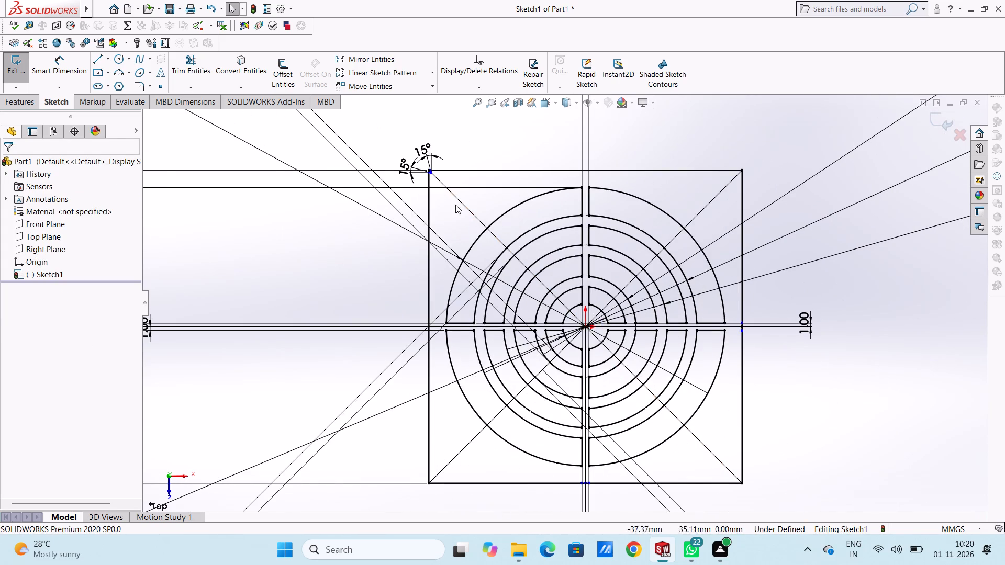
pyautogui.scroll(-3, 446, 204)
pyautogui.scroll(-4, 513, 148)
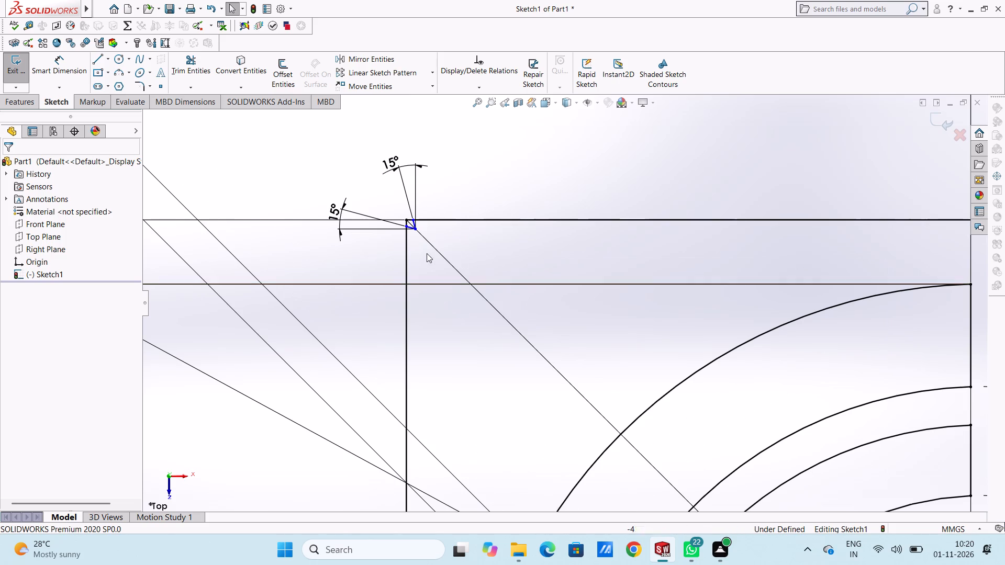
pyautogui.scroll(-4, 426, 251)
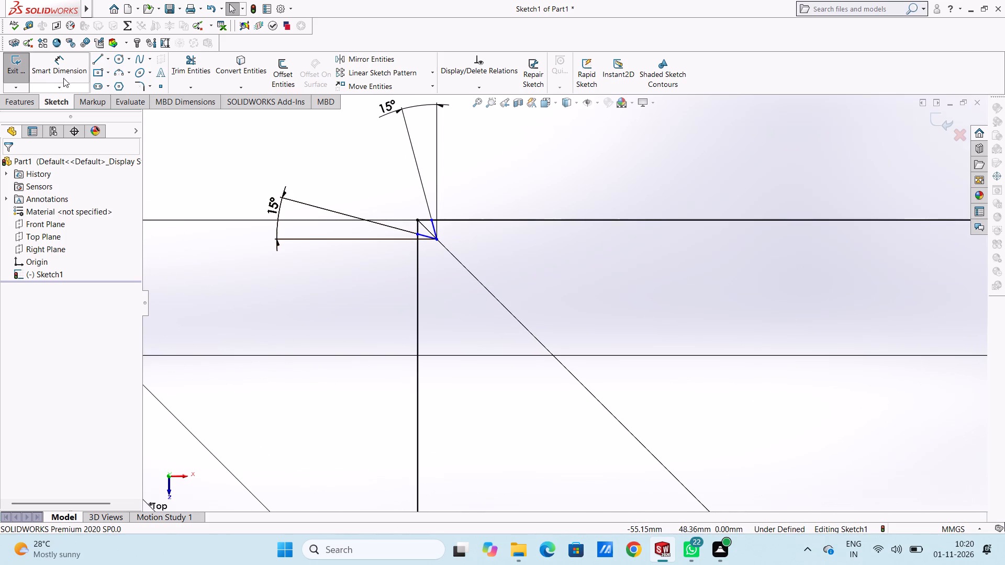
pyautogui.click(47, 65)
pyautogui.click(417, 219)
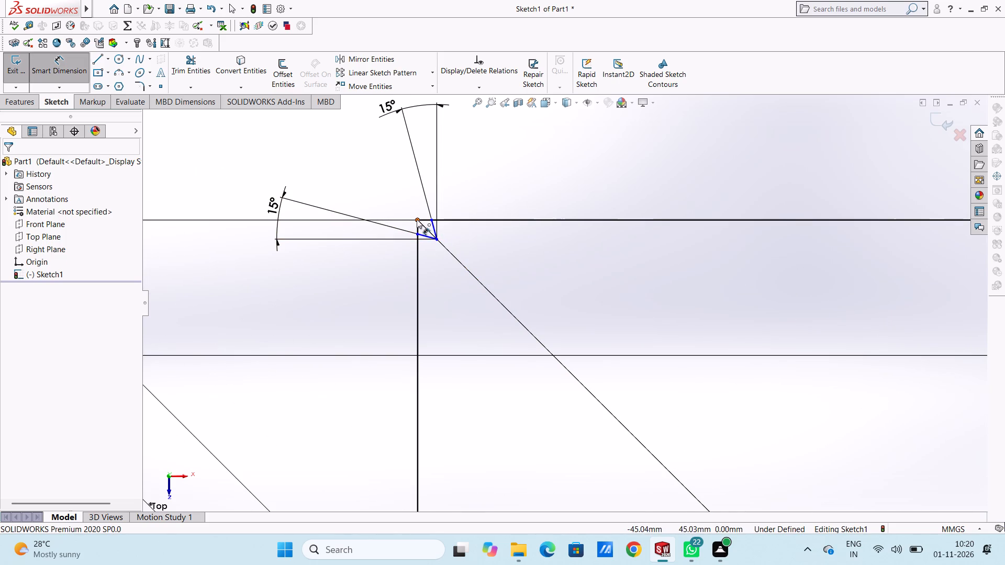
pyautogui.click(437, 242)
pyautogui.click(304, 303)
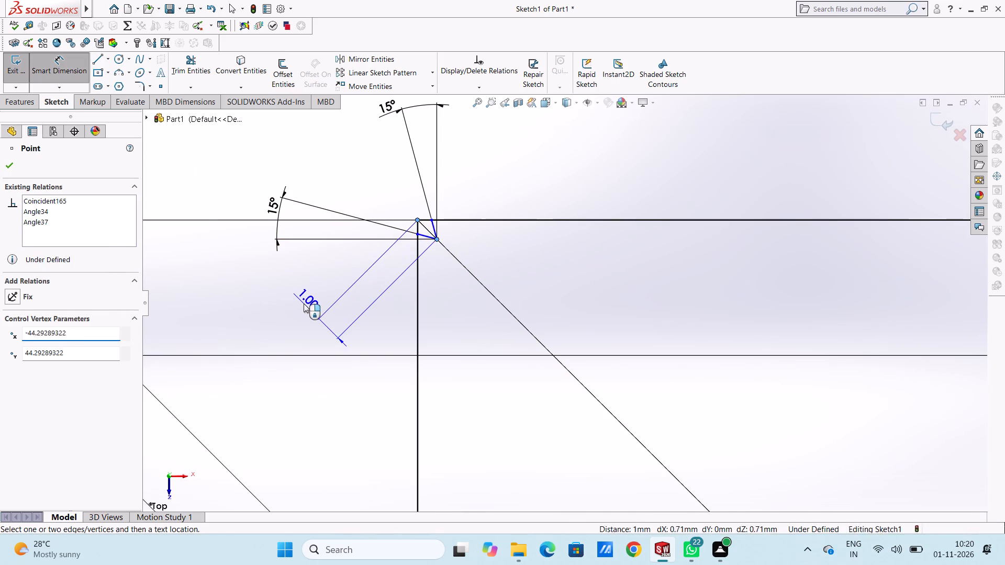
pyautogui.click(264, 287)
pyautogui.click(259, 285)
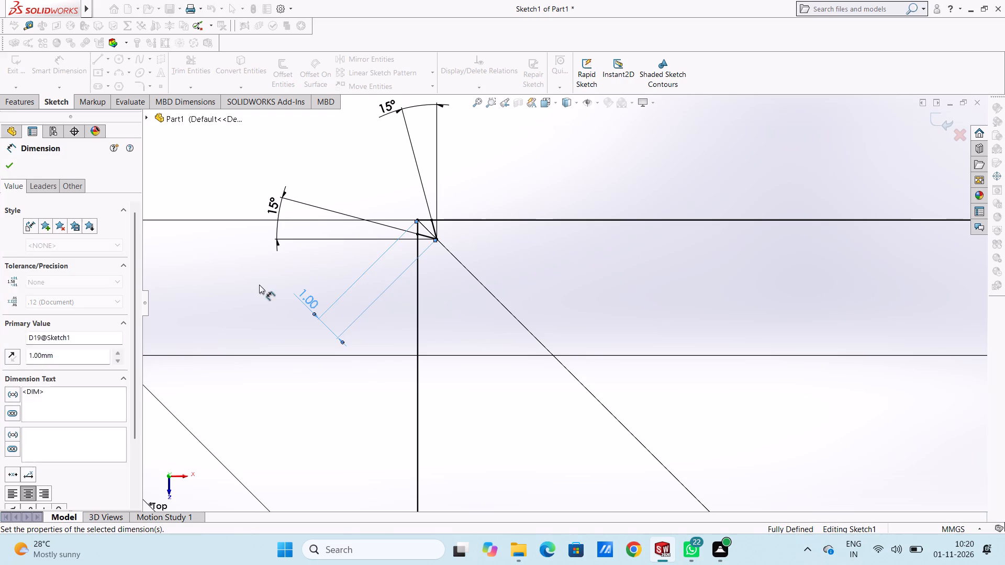
# Trim the top-edge, left-edge and diagonal segments at the square's upper-left corner to open a notch, accepting deletion of associated dimensions.
pyautogui.click(194, 71)
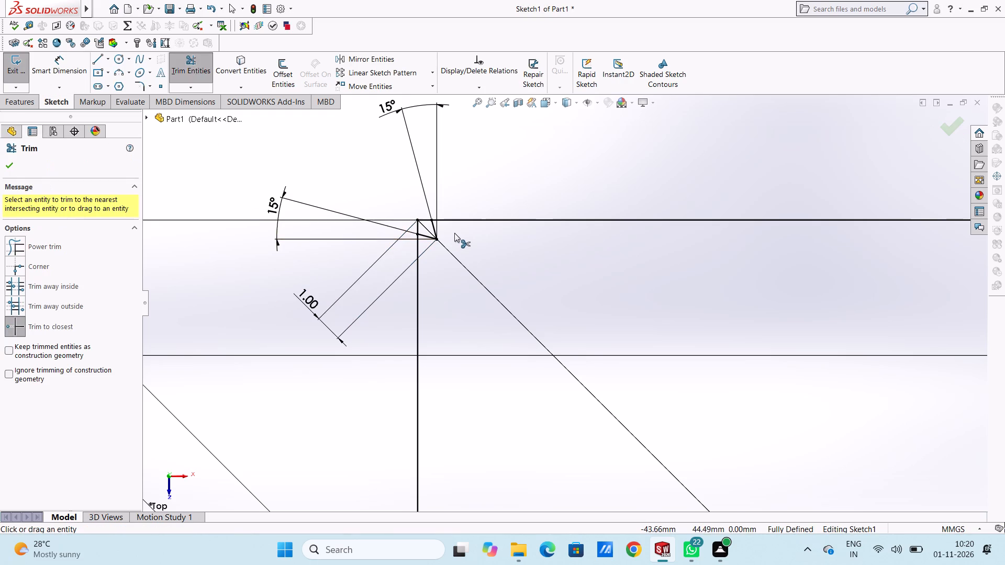
pyautogui.scroll(-7, 454, 233)
pyautogui.click(408, 233)
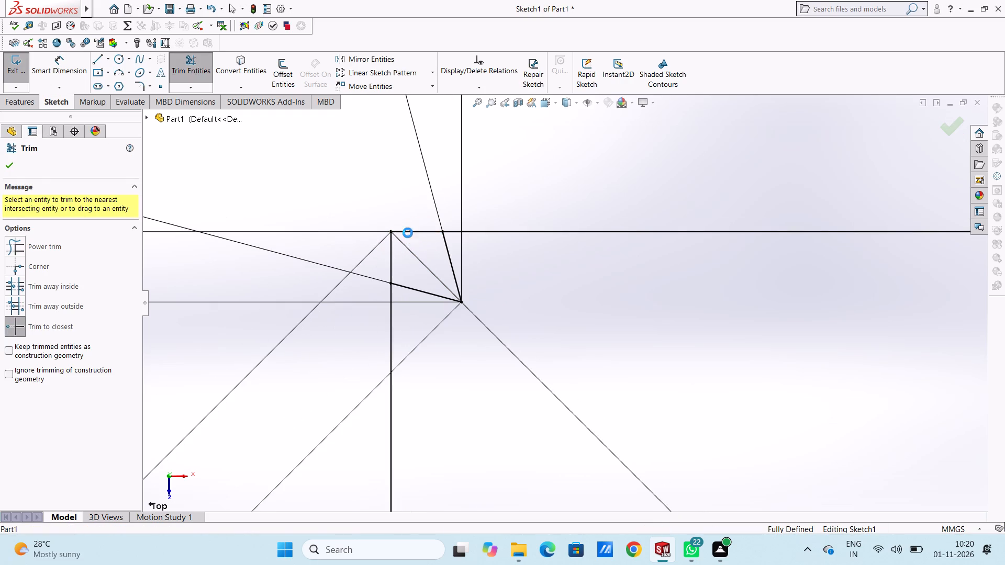
pyautogui.click(524, 284)
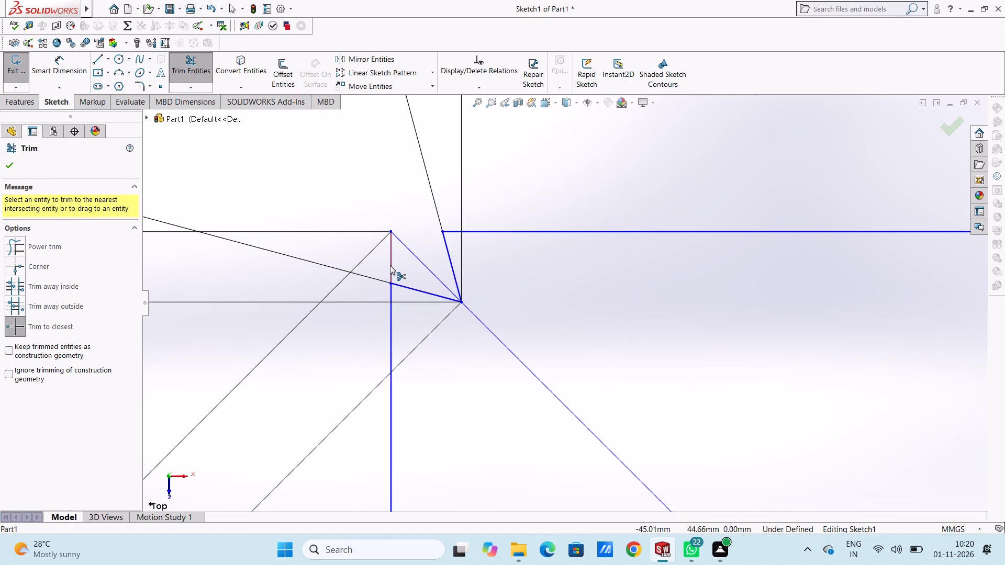
pyautogui.click(390, 265)
pyautogui.tripleClick(408, 245)
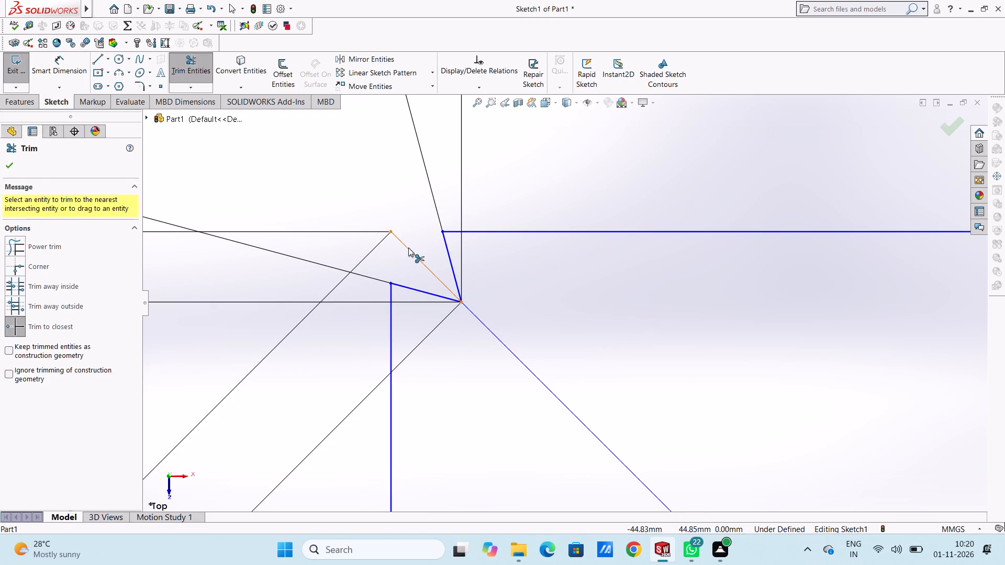
pyautogui.doubleClick(408, 247)
pyautogui.doubleClick(409, 247)
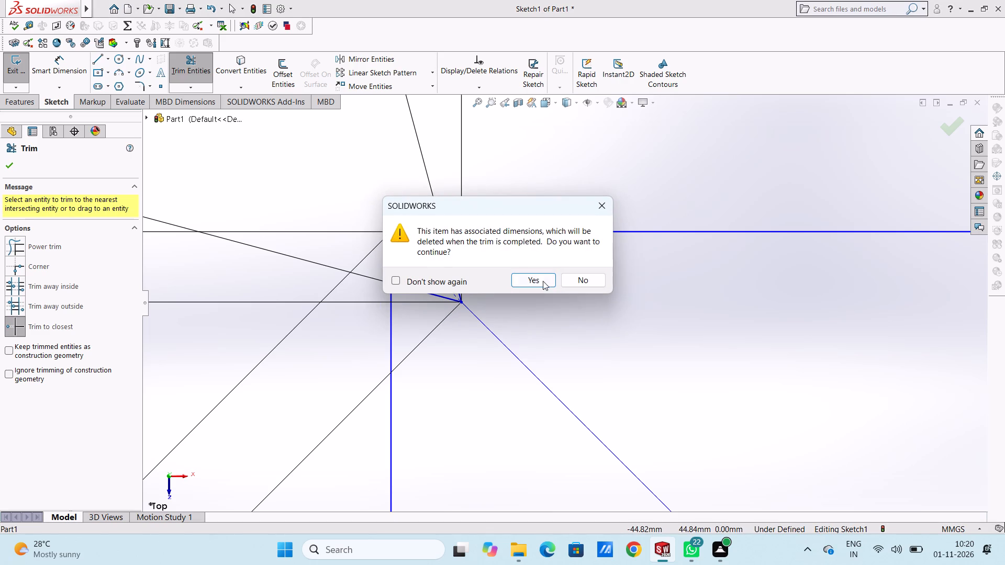
pyautogui.click(538, 279)
# Examine the whole sketch, from the notched upper-left corner out to the full square and rings.
pyautogui.scroll(12, 537, 313)
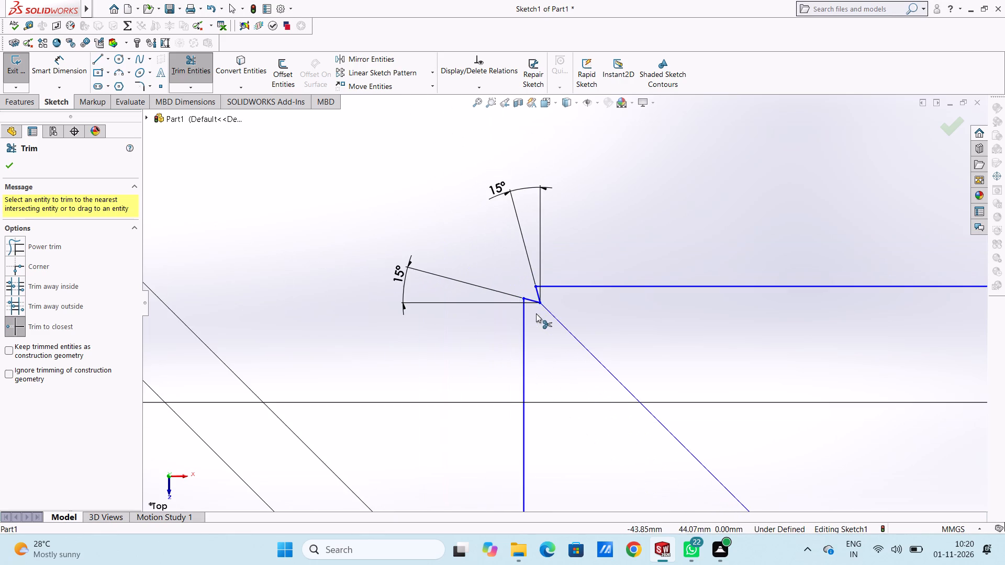
pyautogui.scroll(16, 667, 359)
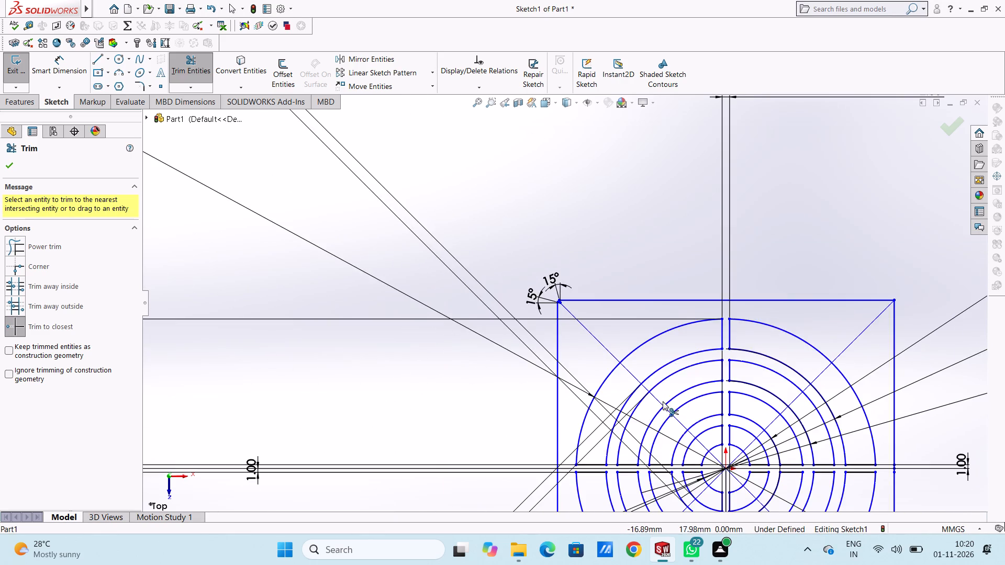
pyautogui.scroll(5, 663, 401)
pyautogui.scroll(-4, 650, 431)
pyautogui.scroll(3, 524, 169)
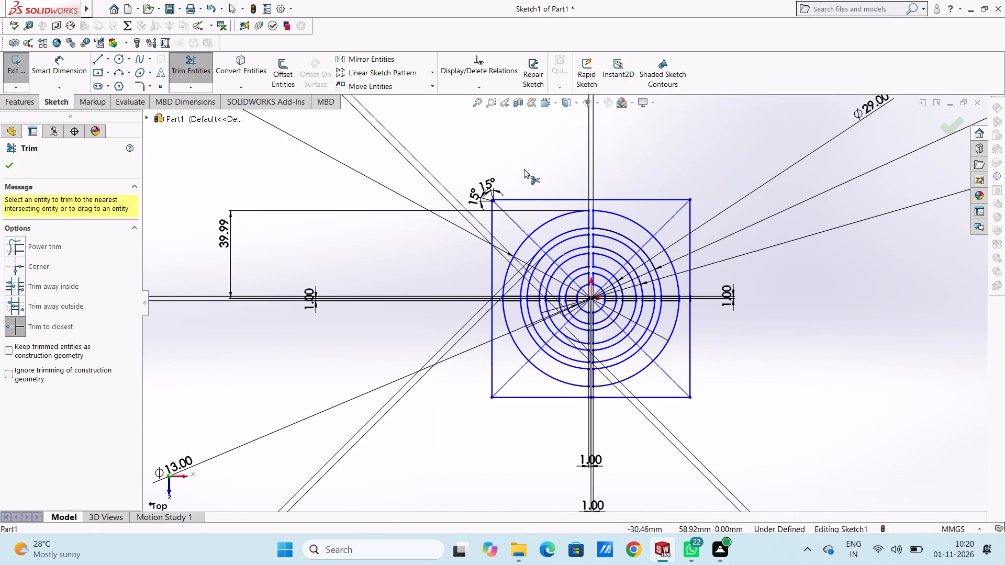
# Finish trimming and dimension the square's overall height between its bottom and top edges.
pyautogui.scroll(-4, 523, 236)
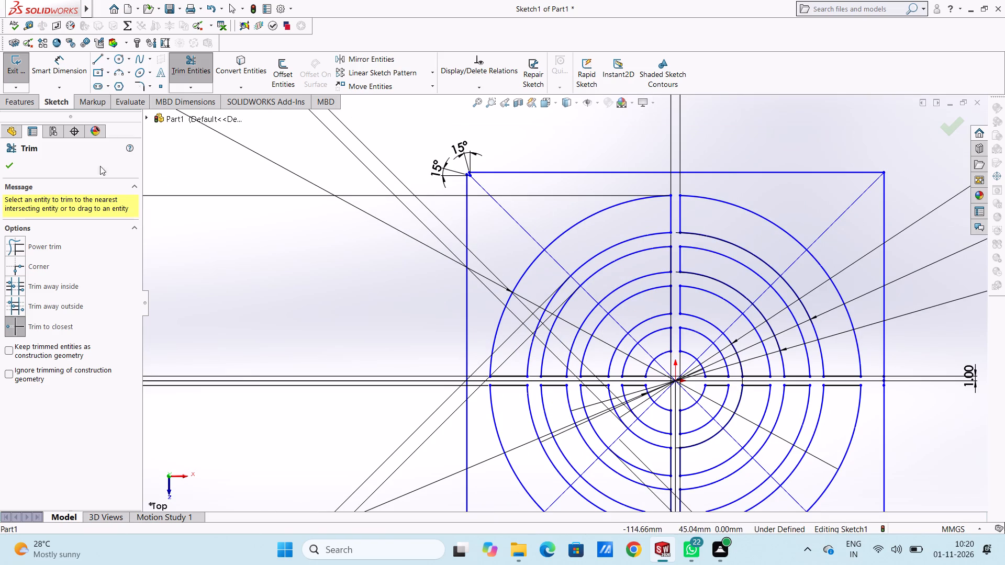
pyautogui.click(8, 161)
pyautogui.click(365, 262)
pyautogui.scroll(-3, 538, 196)
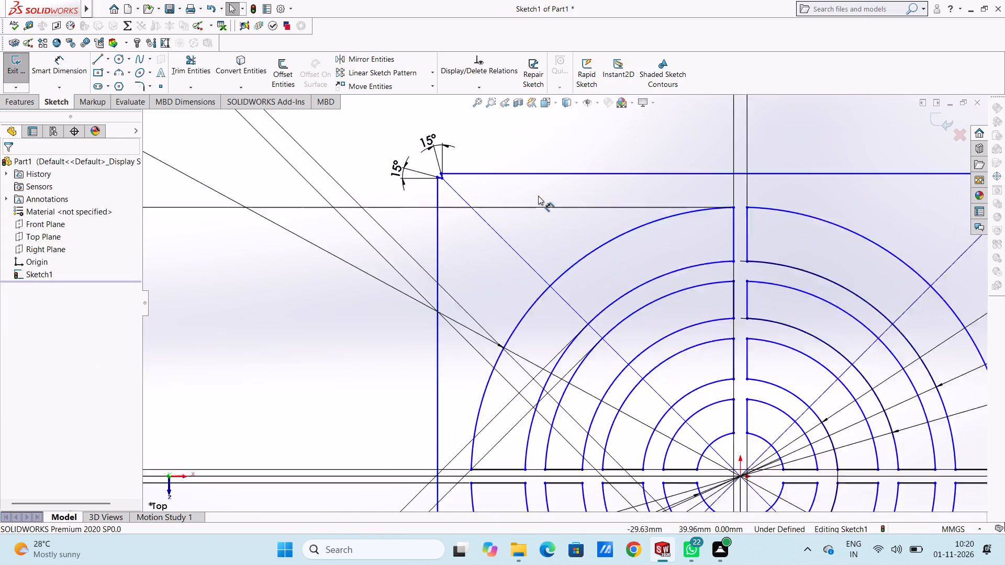
pyautogui.scroll(-2, 538, 196)
pyautogui.scroll(5, 442, 200)
pyautogui.scroll(4, 534, 288)
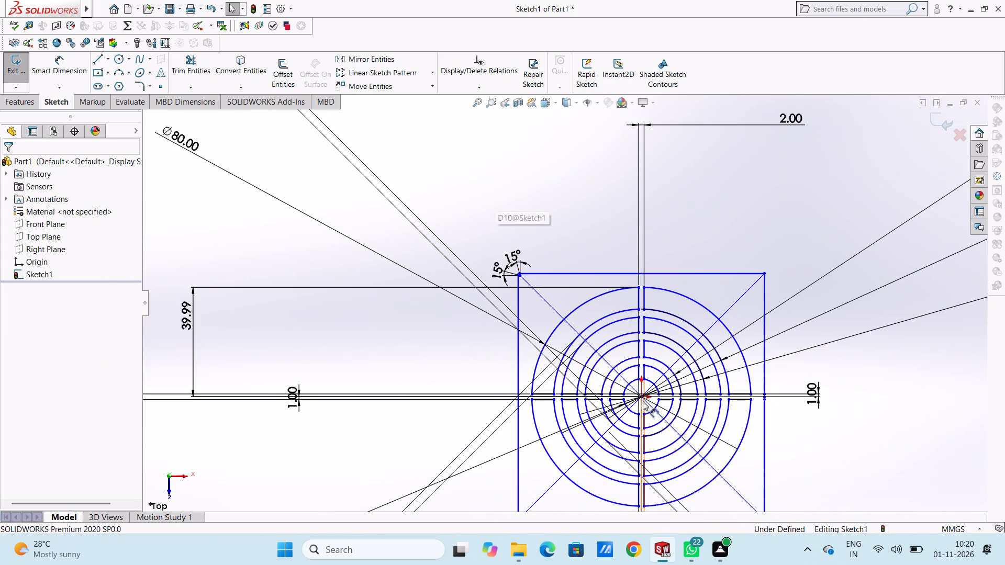
pyautogui.scroll(4, 636, 391)
pyautogui.scroll(-3, 626, 419)
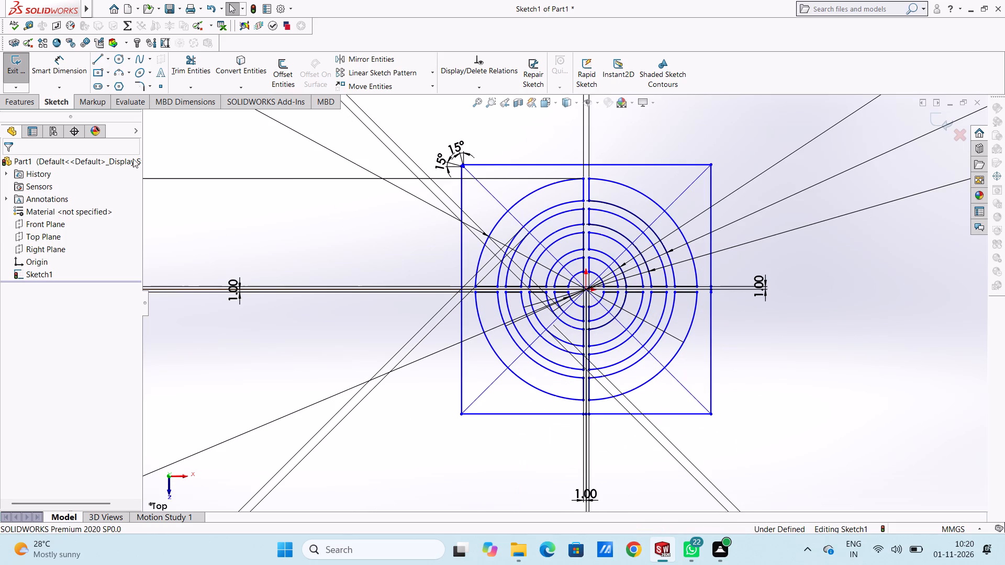
pyautogui.click(73, 67)
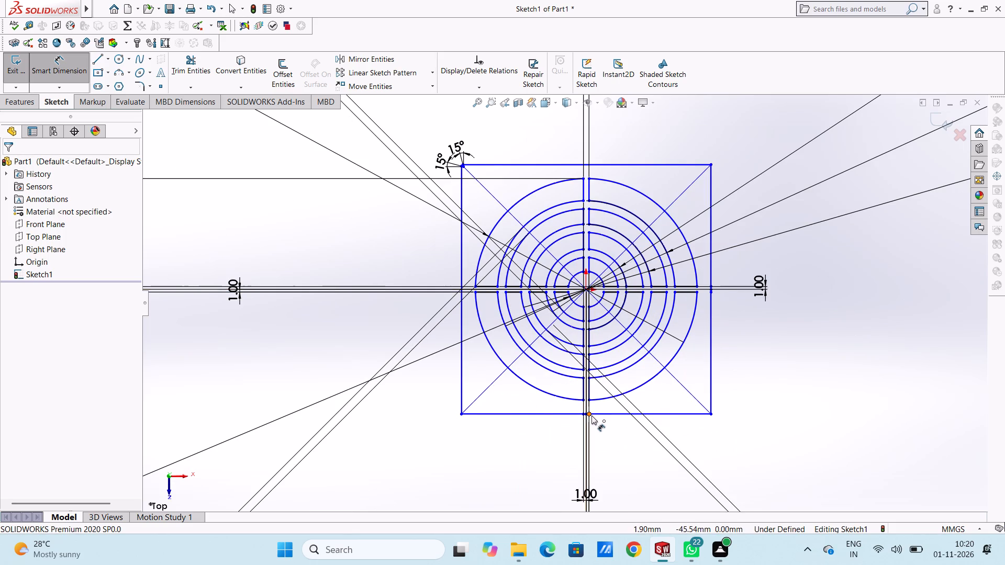
pyautogui.click(591, 415)
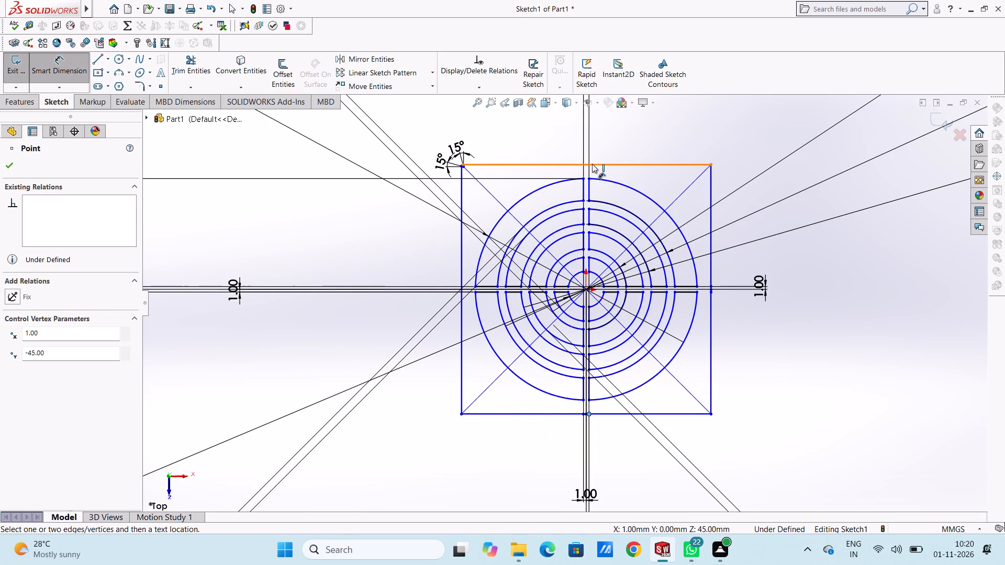
pyautogui.click(592, 164)
pyautogui.click(919, 274)
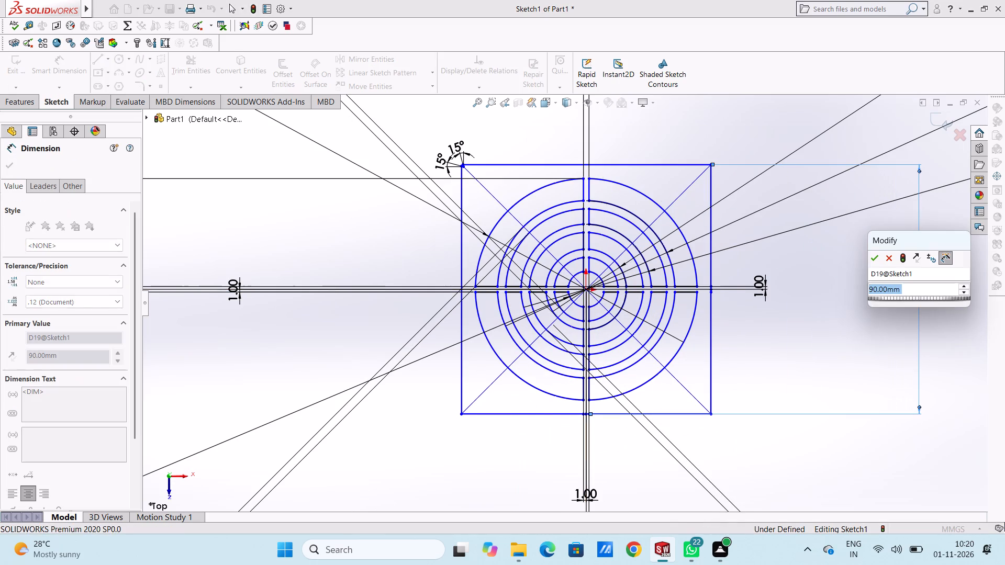
pyautogui.click(869, 254)
pyautogui.click(854, 260)
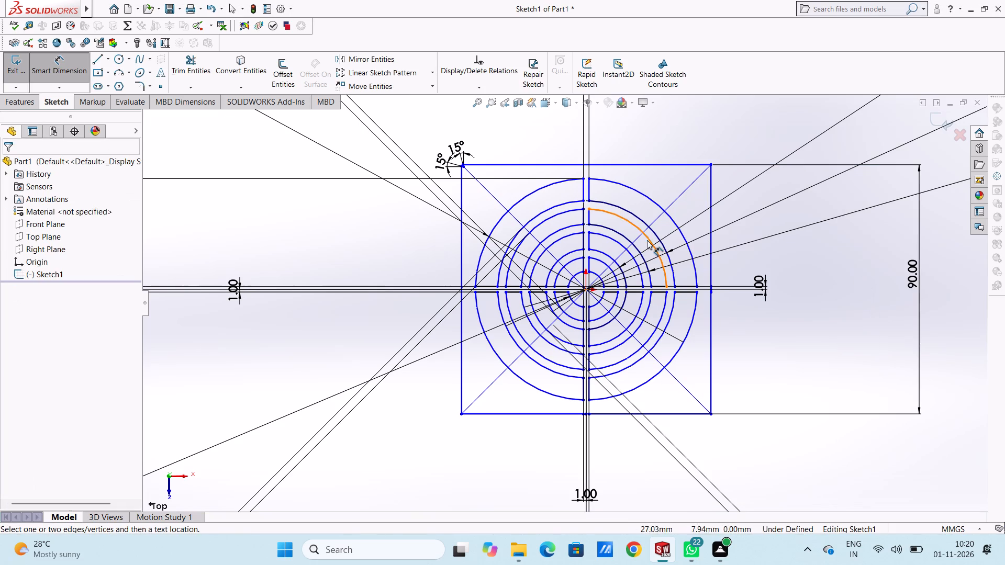
# Dimension the square's overall width between its right and left edges, placing the dimension below the square.
pyautogui.click(709, 189)
pyautogui.click(460, 196)
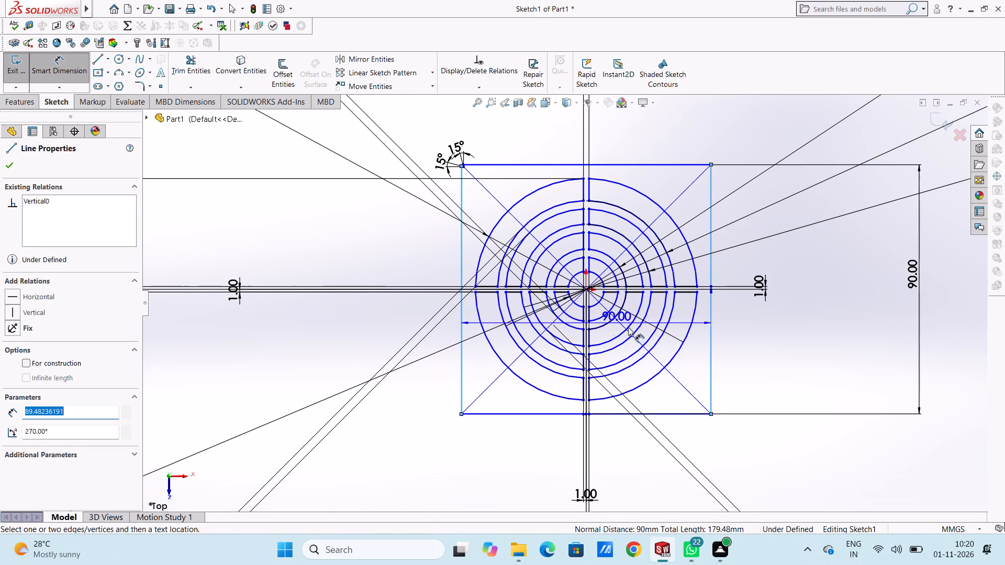
pyautogui.scroll(6, 669, 351)
pyautogui.click(786, 459)
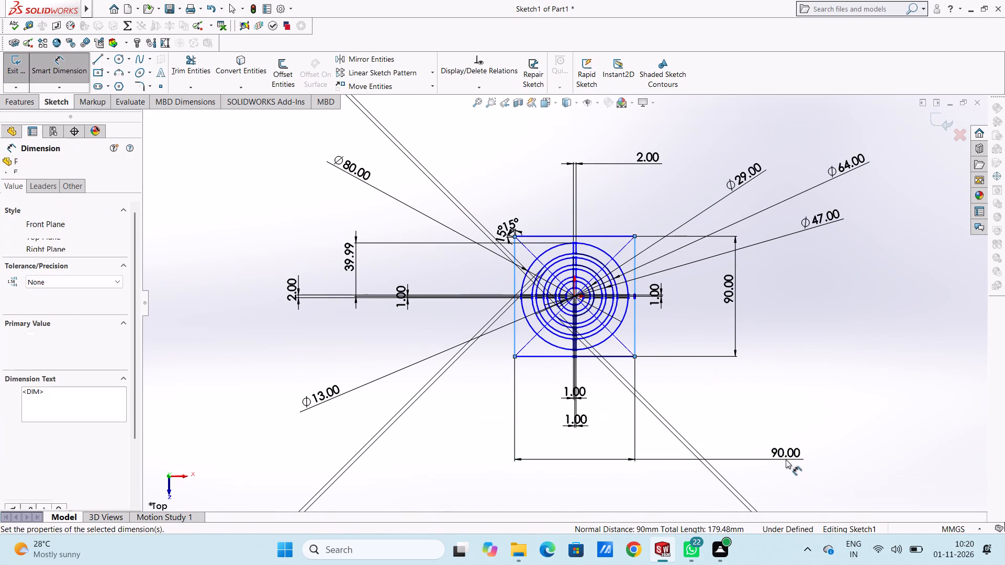
pyautogui.click(738, 442)
pyautogui.click(711, 402)
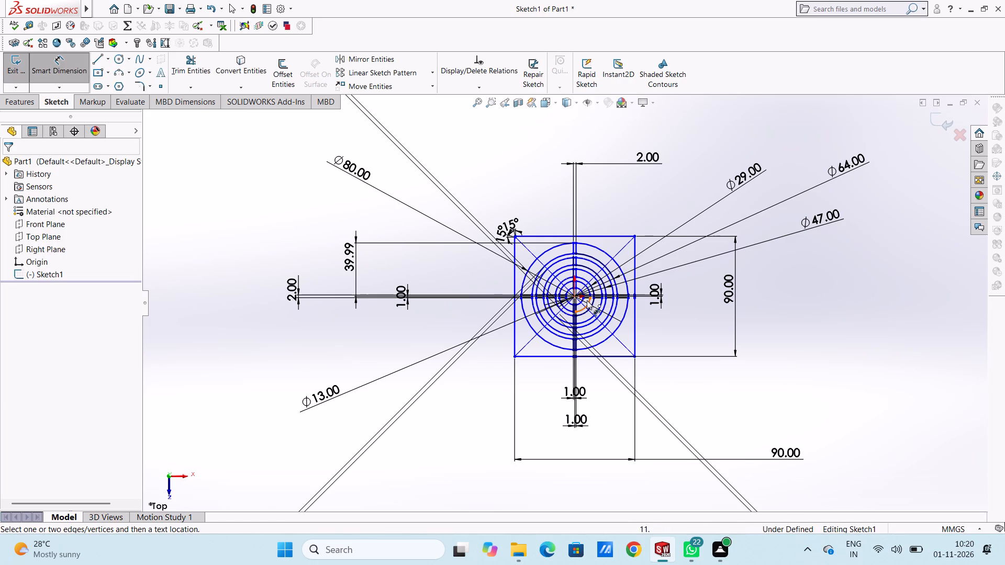
# Dimension the vertical distance from the origin to the square's top edge, placing it beside the overall height dimension.
pyautogui.scroll(-6, 587, 300)
pyautogui.scroll(1, 585, 299)
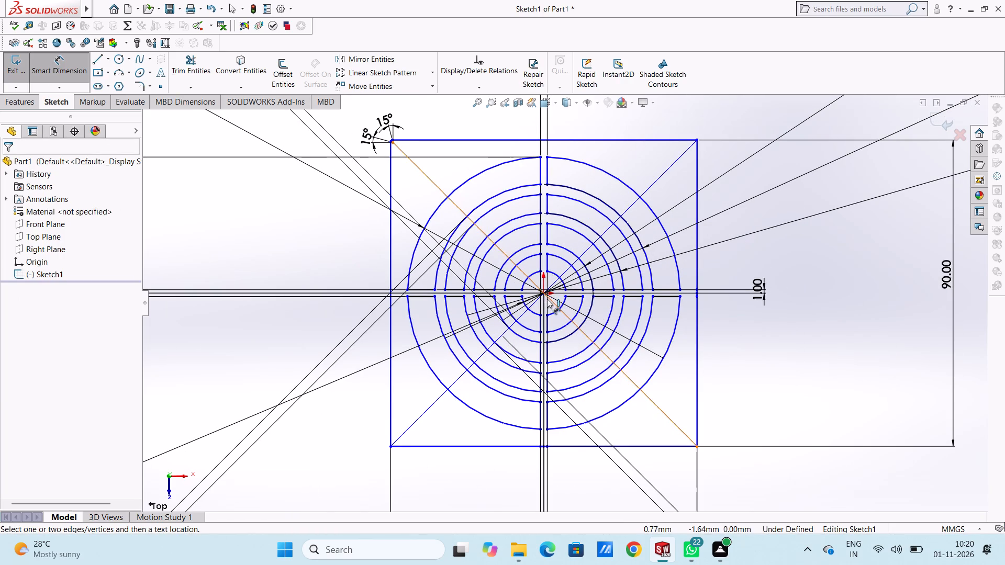
pyautogui.scroll(-5, 547, 299)
pyautogui.click(544, 290)
pyautogui.scroll(9, 584, 235)
pyautogui.click(595, 208)
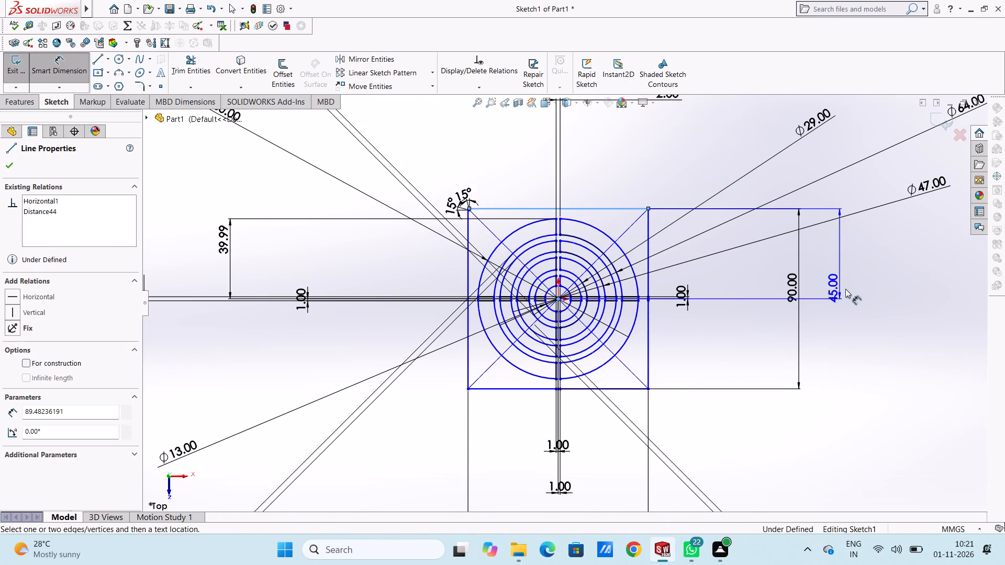
pyautogui.click(884, 290)
pyautogui.click(837, 277)
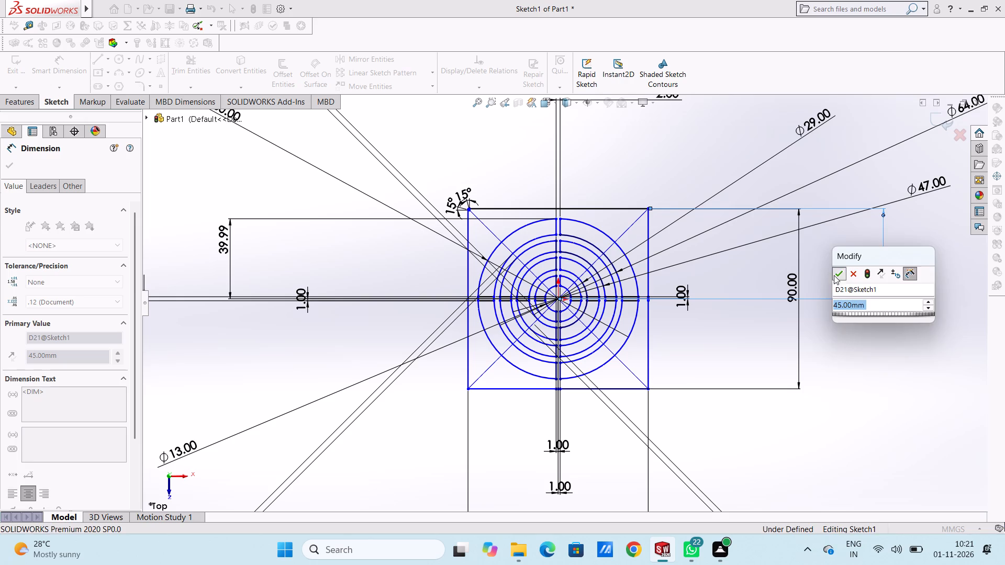
pyautogui.click(827, 270)
# Dimension the vertical distance from the origin to the square's bottom edge.
pyautogui.click(559, 299)
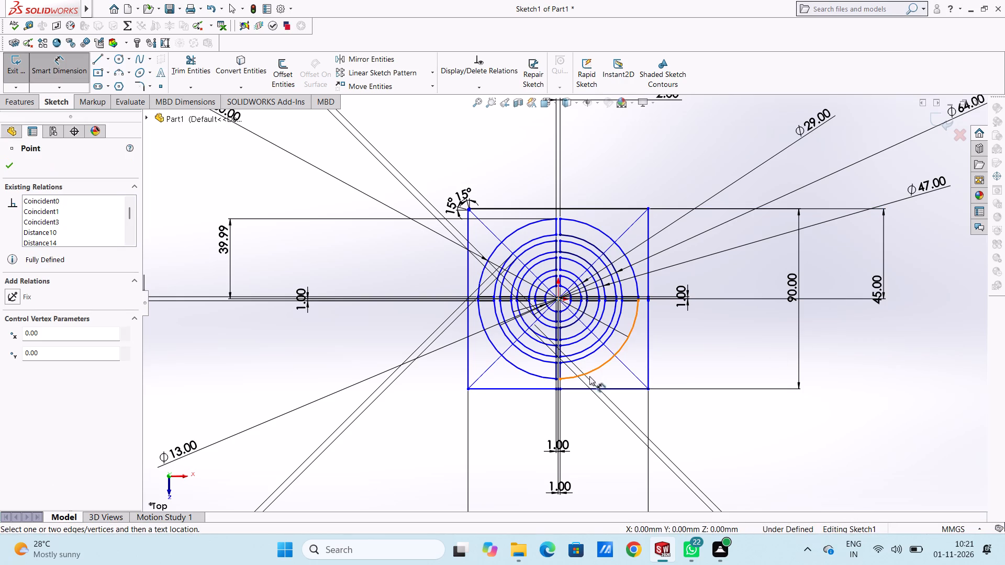
pyautogui.click(596, 389)
pyautogui.click(898, 385)
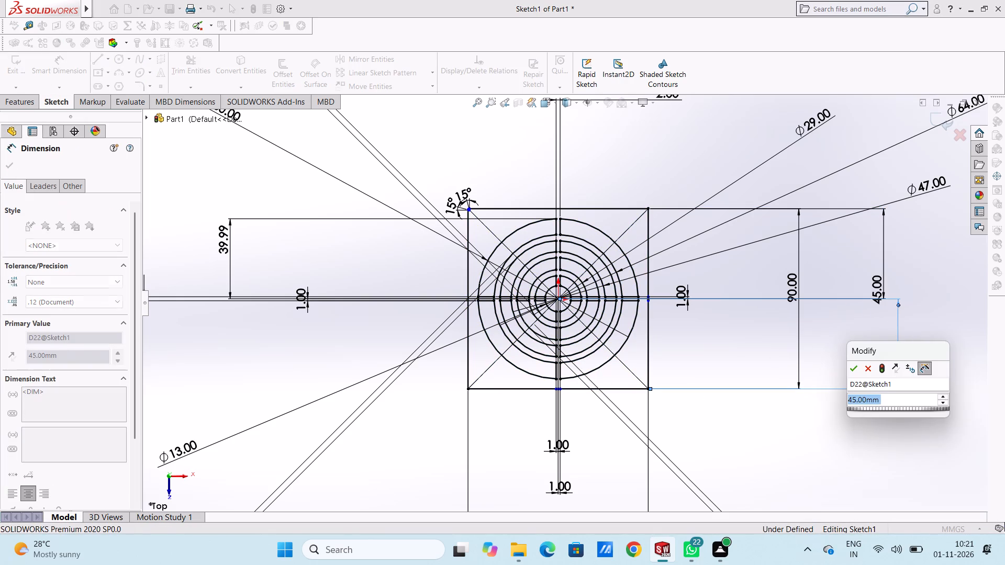
pyautogui.click(855, 368)
pyautogui.click(718, 360)
# Dimension the short slanted notch line at the upper-left corner, between the notch's inner vertex and the top edge's endpoint.
pyautogui.scroll(-3, 521, 207)
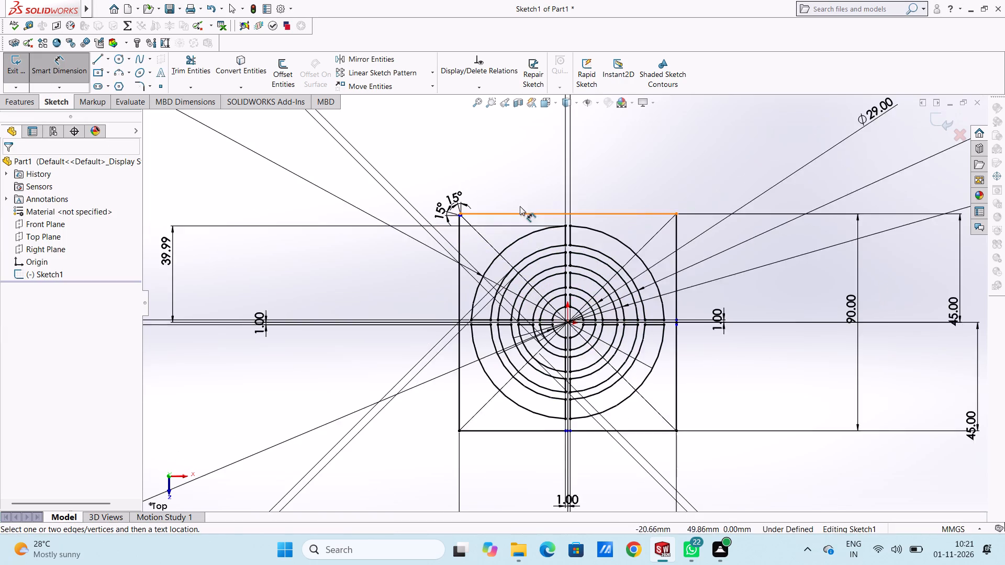
pyautogui.scroll(-2, 520, 206)
pyautogui.scroll(-6, 442, 280)
pyautogui.scroll(-5, 433, 236)
pyautogui.scroll(-5, 483, 257)
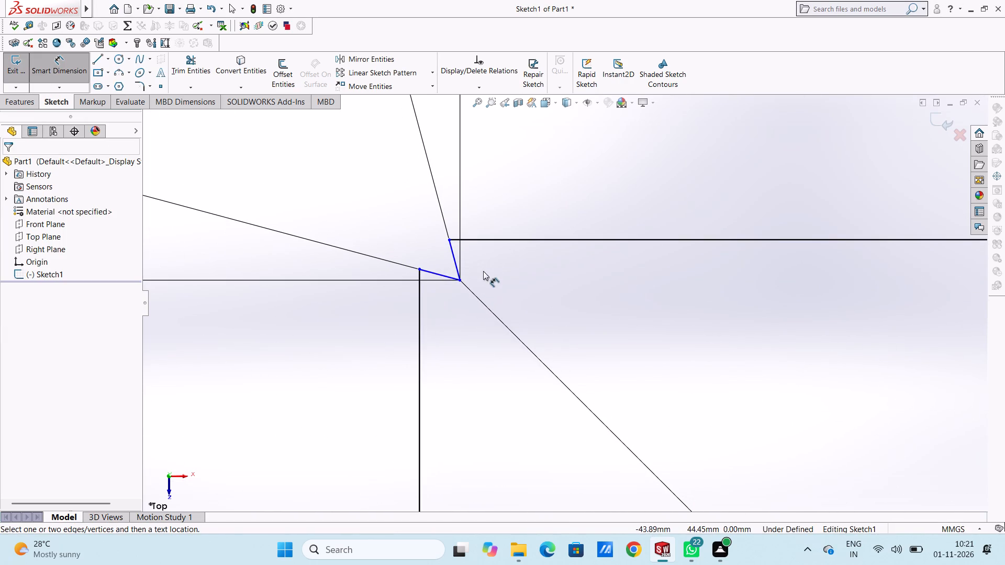
pyautogui.click(460, 279)
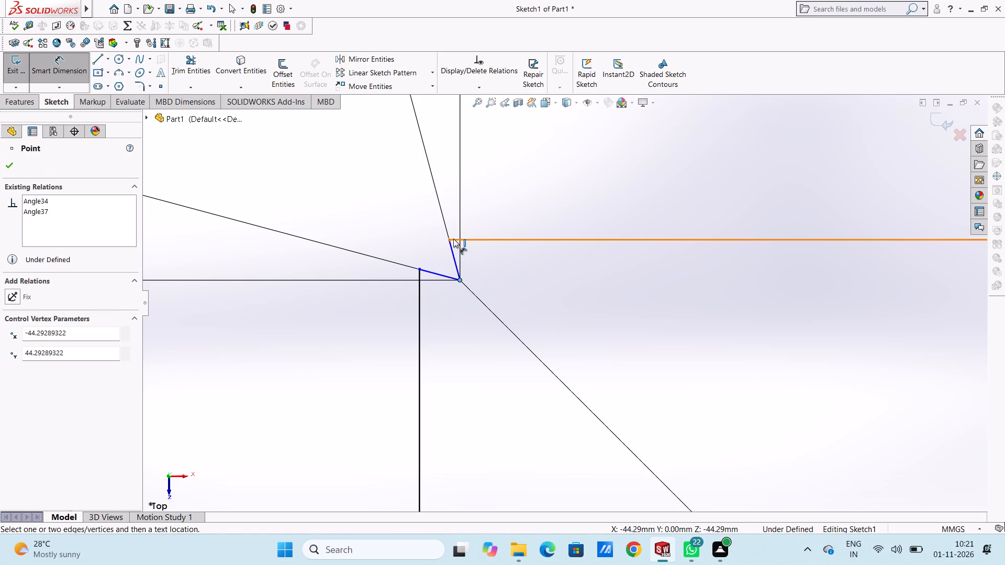
pyautogui.click(450, 240)
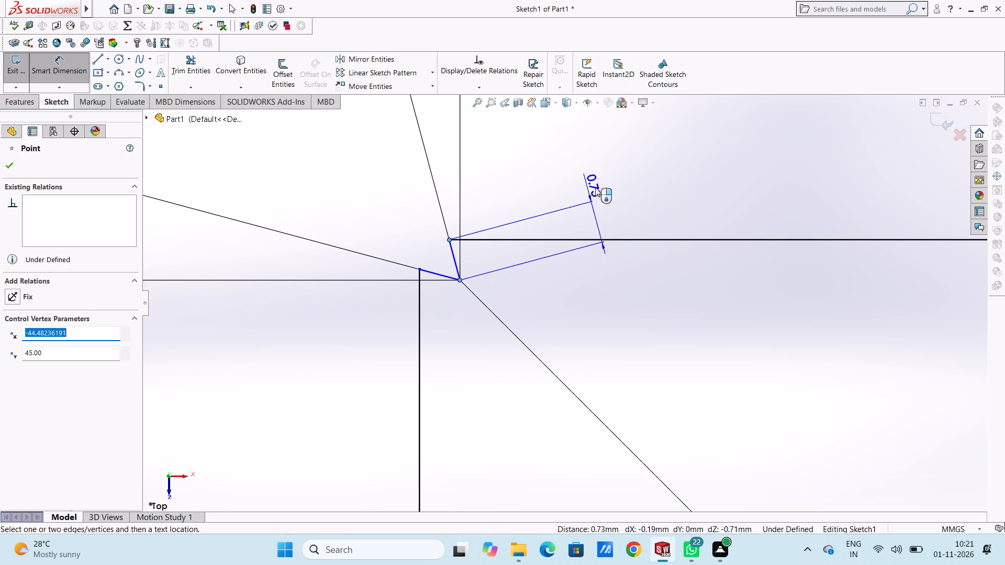
pyautogui.click(640, 187)
pyautogui.click(594, 169)
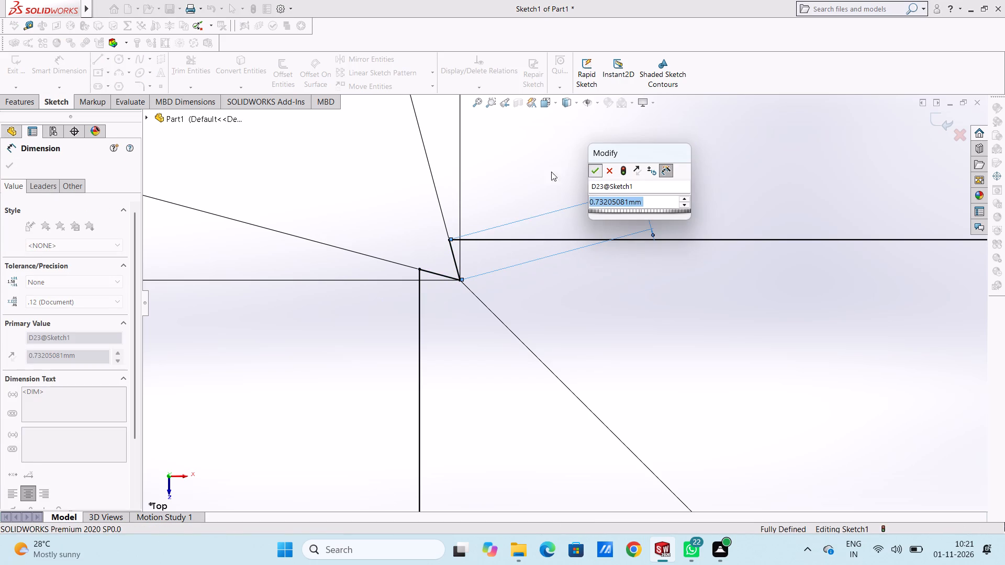
pyautogui.click(532, 173)
# Examine the whole dimensioned sketch and the notched upper-left corner up close.
pyautogui.scroll(18, 738, 321)
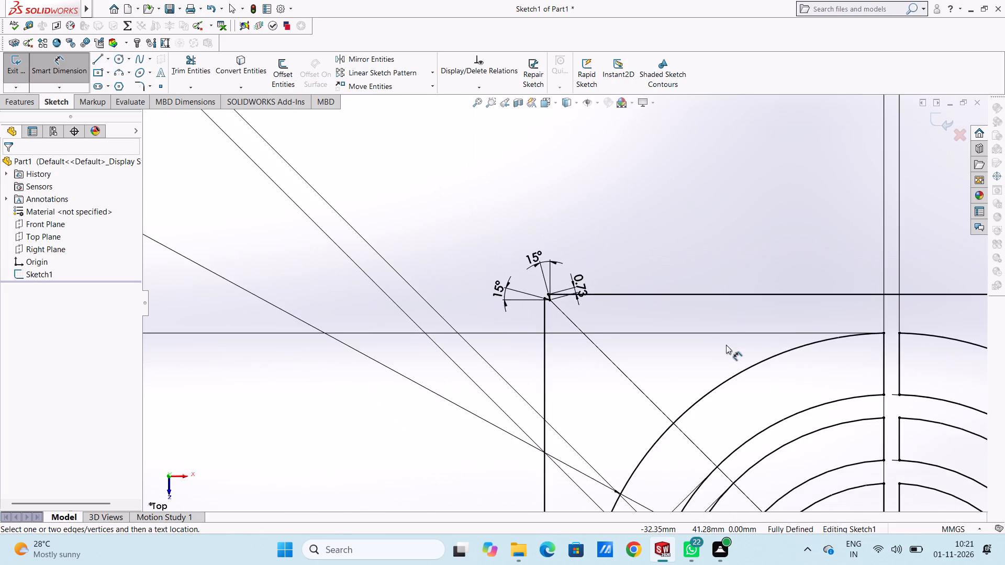
pyautogui.scroll(11, 726, 345)
pyautogui.scroll(-3, 672, 431)
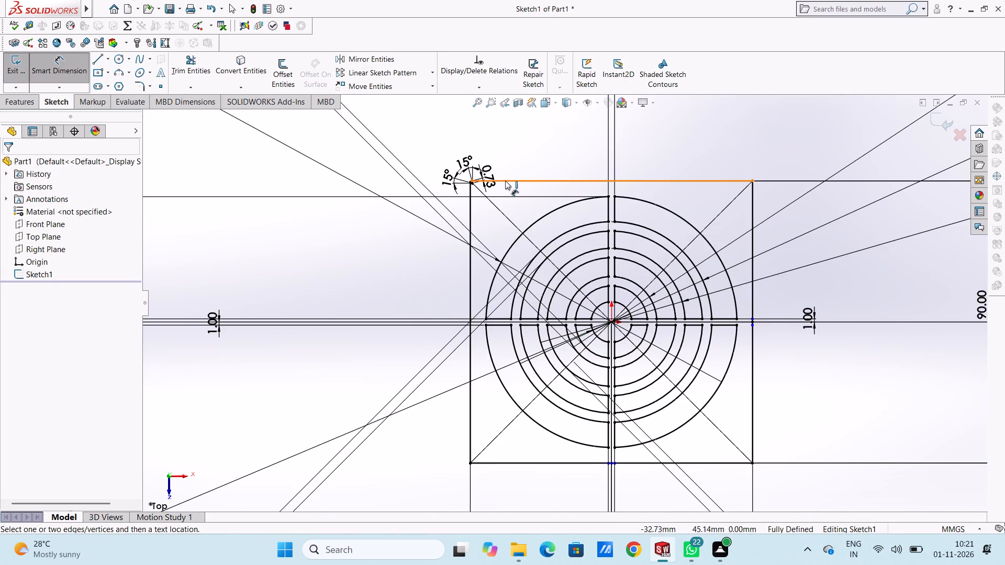
pyautogui.scroll(-5, 503, 180)
pyautogui.scroll(-7, 512, 237)
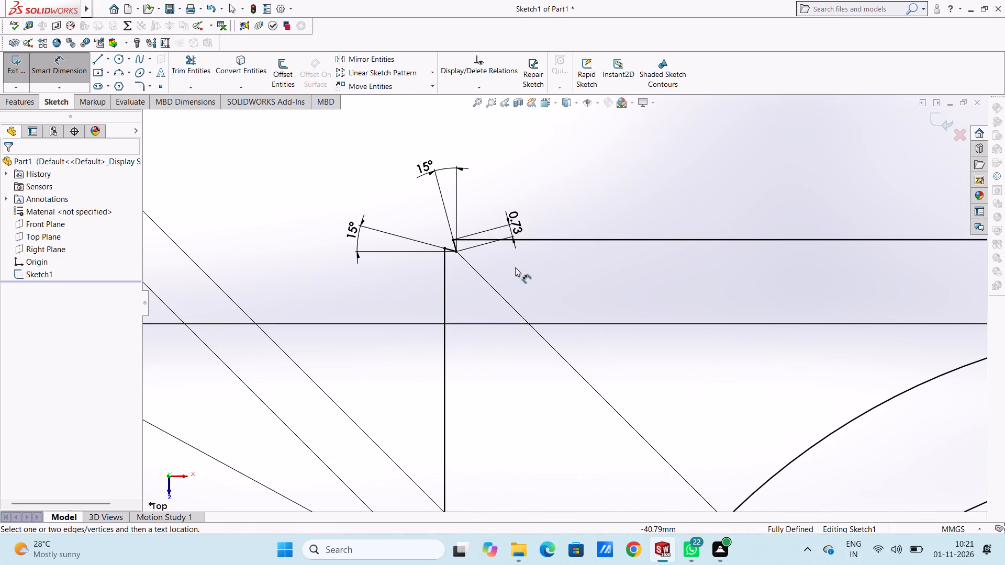
pyautogui.scroll(-3, 515, 267)
pyautogui.scroll(-4, 408, 223)
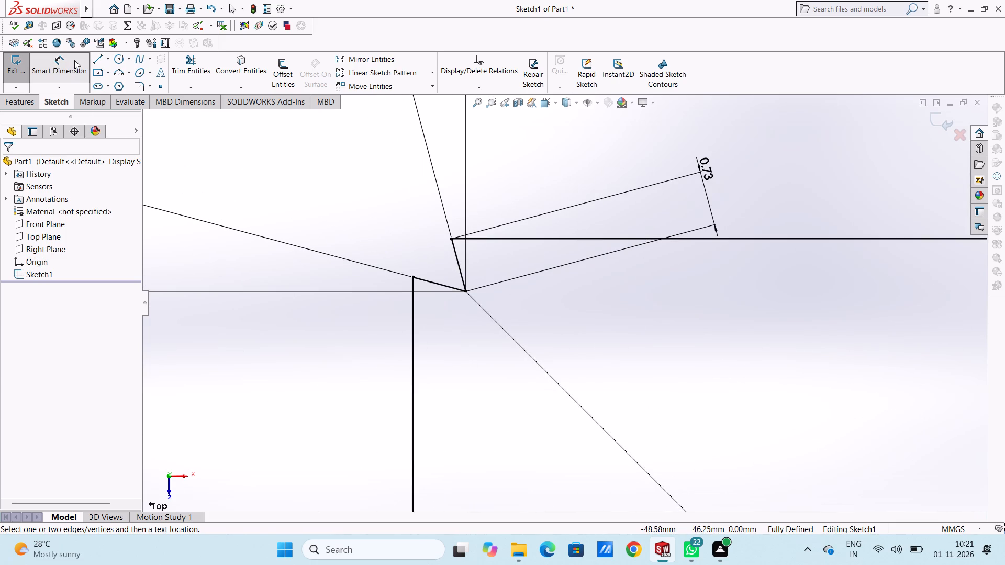
# Create a circular sketch pattern of the two slanted notch lines about the origin, with 4 equally spaced instances over 360°.
pyautogui.click(74, 60)
pyautogui.click(433, 282)
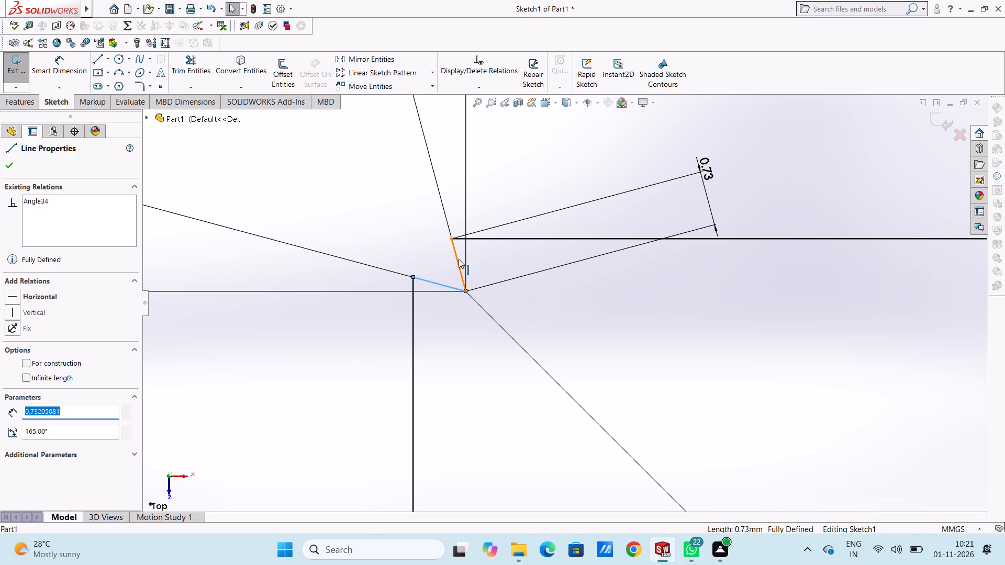
pyautogui.keyDown('ctrl'); pyautogui.click(459, 259); pyautogui.keyUp('ctrl')
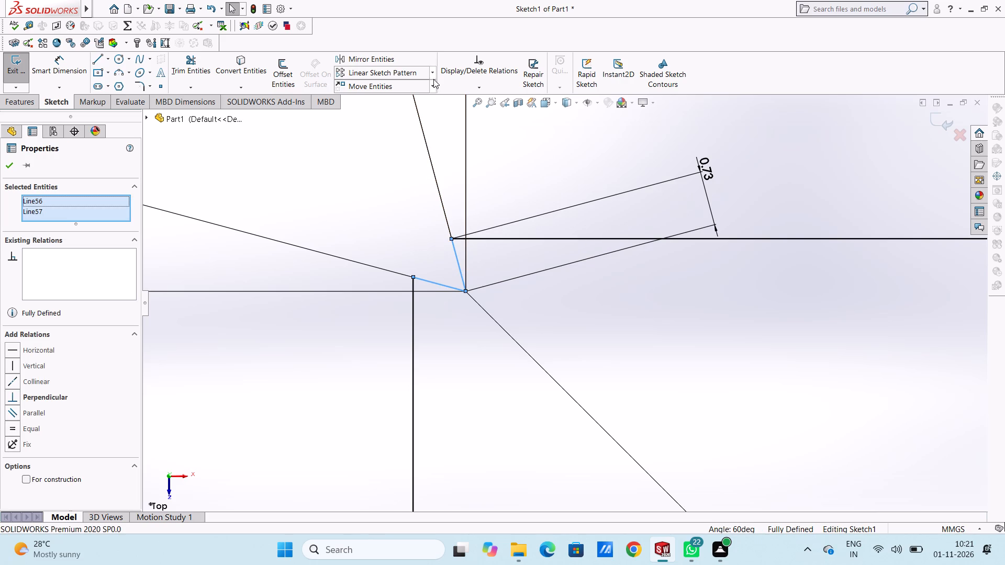
pyautogui.click(433, 74)
pyautogui.click(412, 100)
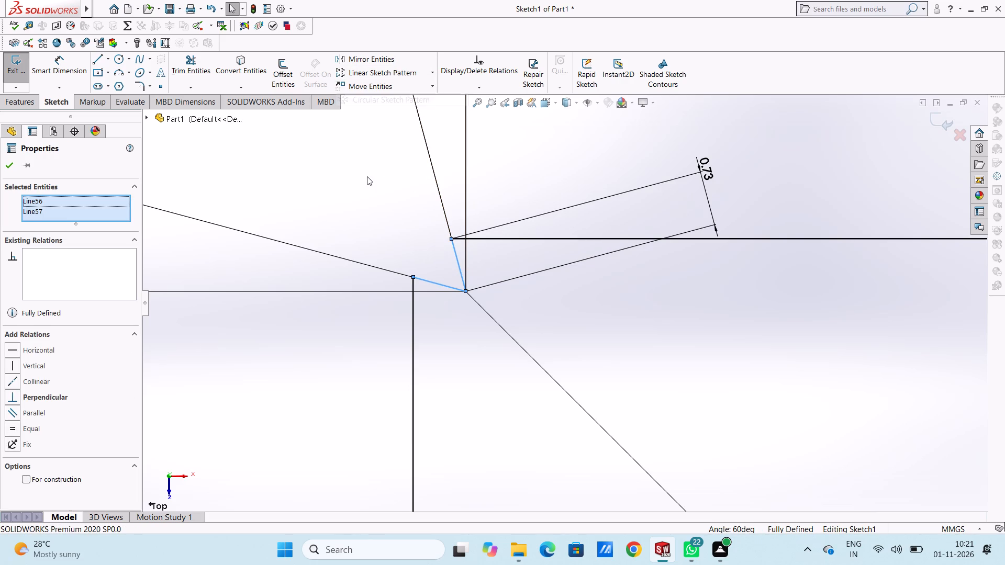
pyautogui.scroll(17, 381, 216)
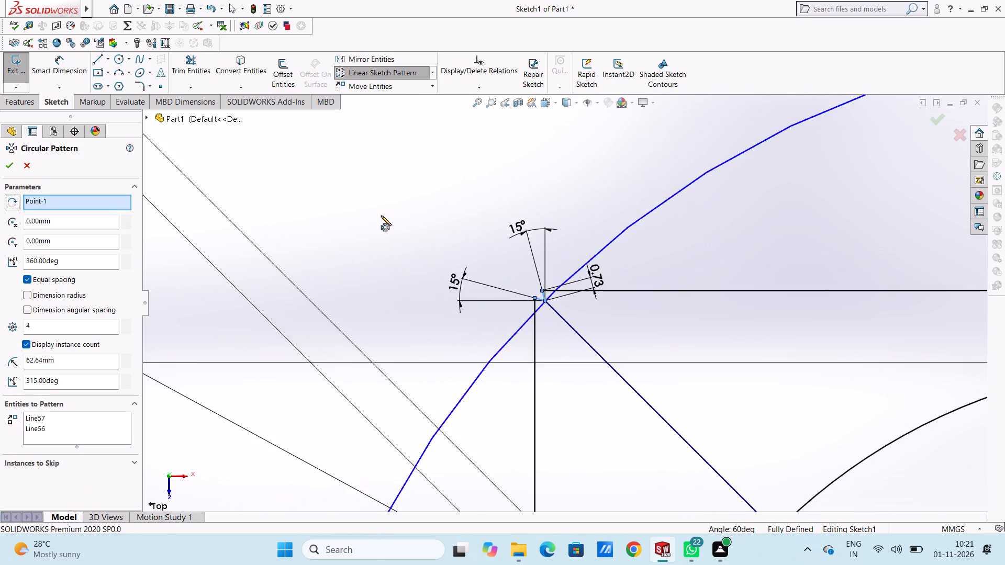
pyautogui.scroll(18, 381, 216)
pyautogui.scroll(3, 616, 338)
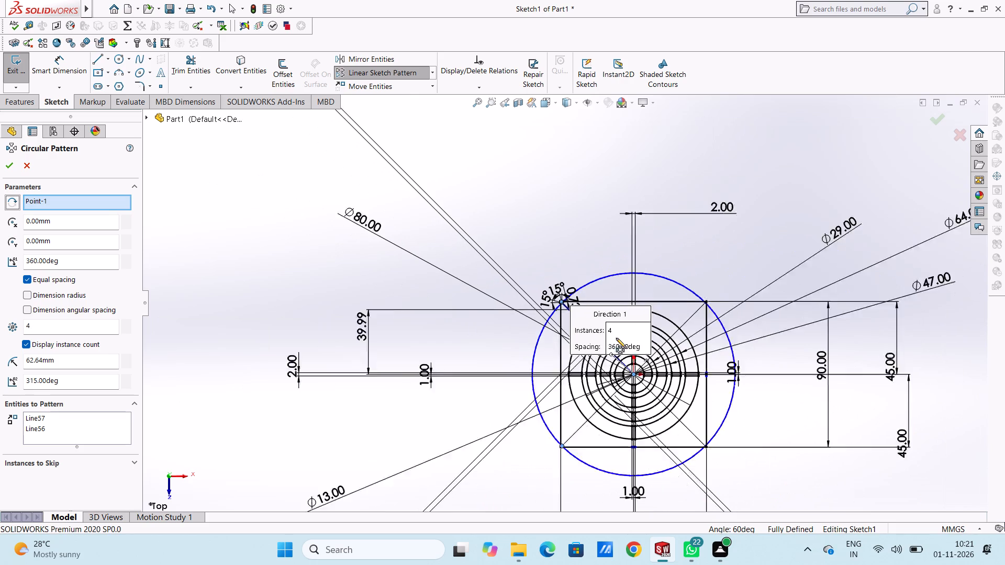
pyautogui.scroll(2, 616, 338)
pyautogui.scroll(-4, 612, 381)
pyautogui.scroll(-4, 604, 268)
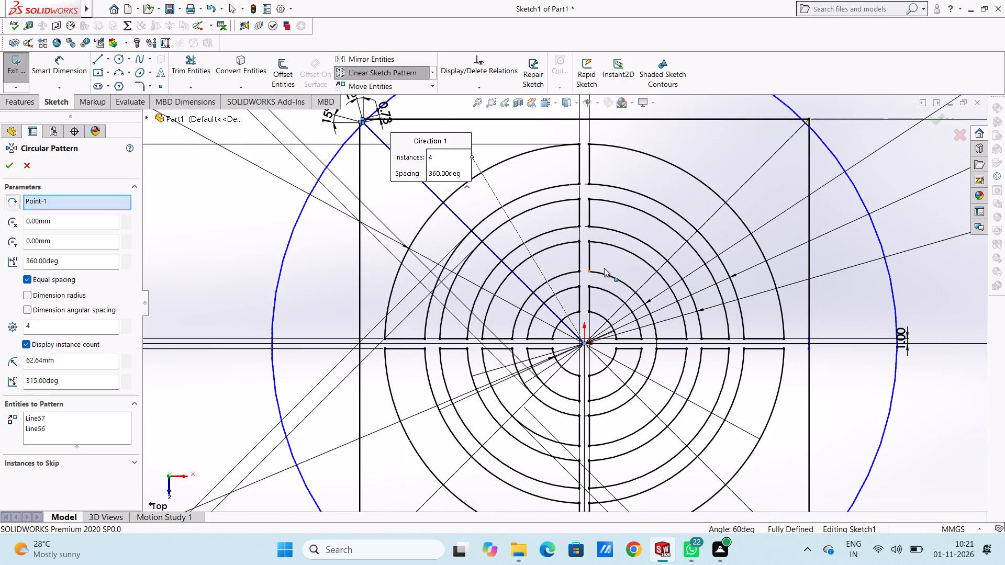
pyautogui.scroll(3, 604, 268)
pyautogui.scroll(4, 568, 299)
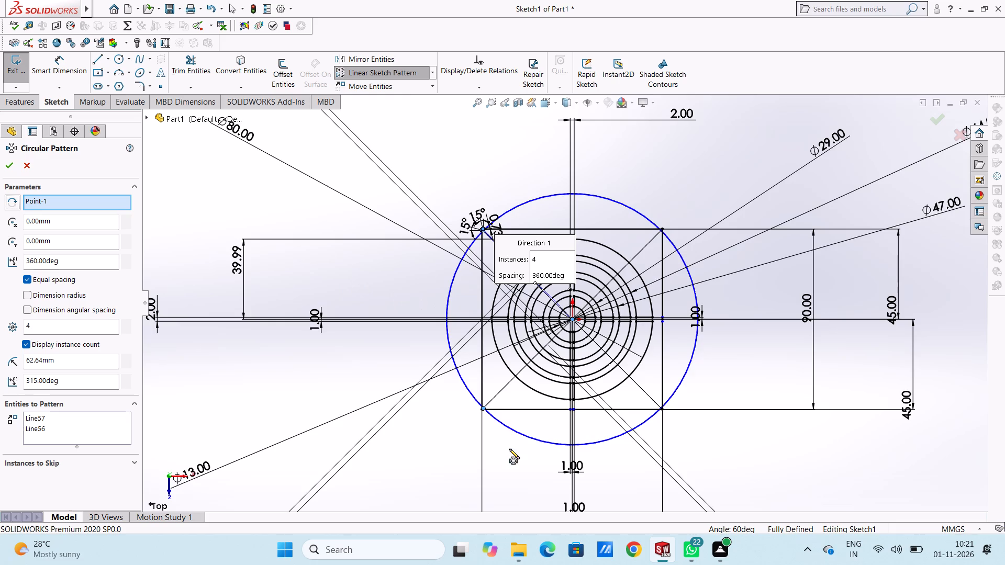
pyautogui.scroll(-5, 506, 420)
pyautogui.scroll(-6, 501, 339)
pyautogui.scroll(-5, 482, 382)
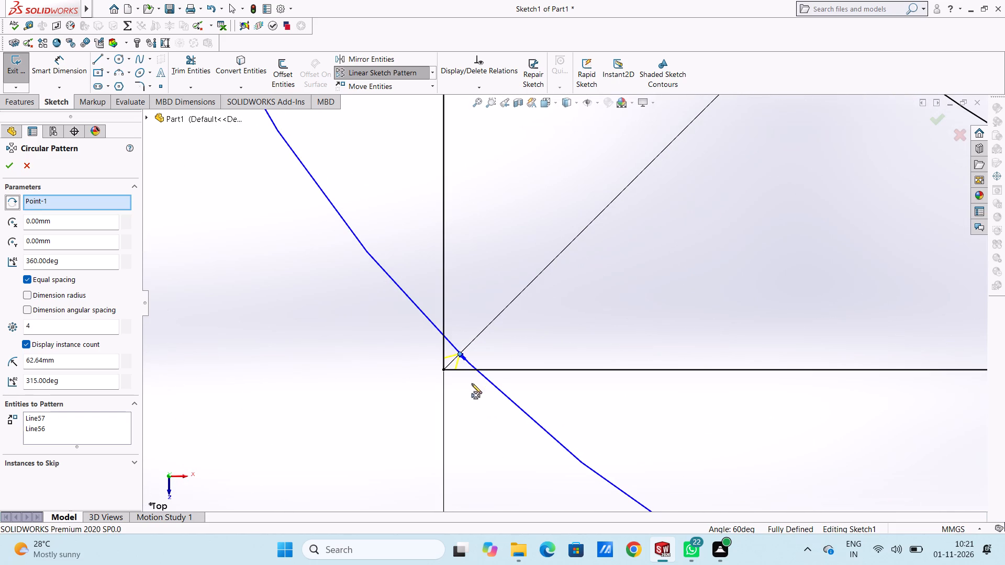
pyautogui.click(5, 166)
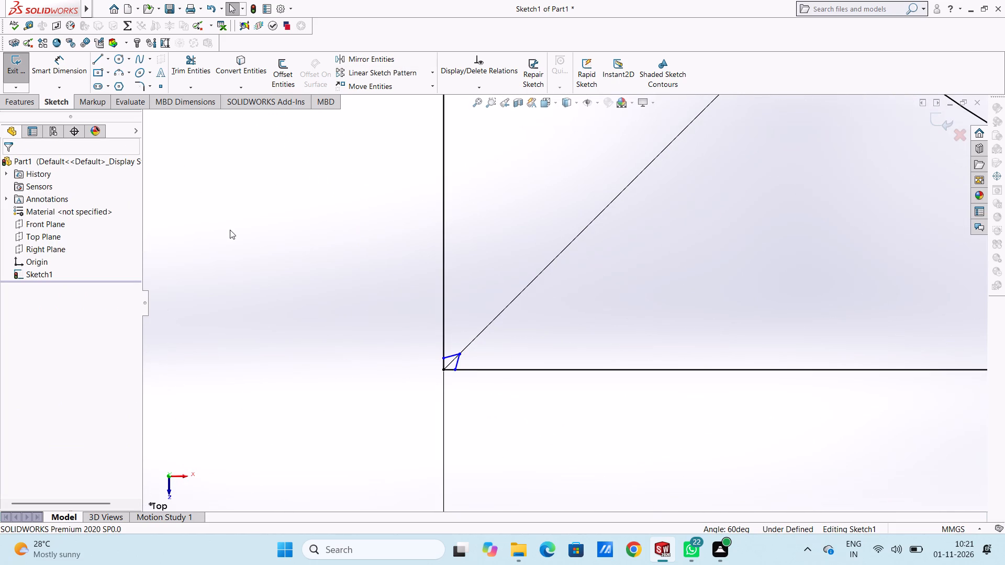
pyautogui.click(254, 232)
pyautogui.scroll(19, 255, 231)
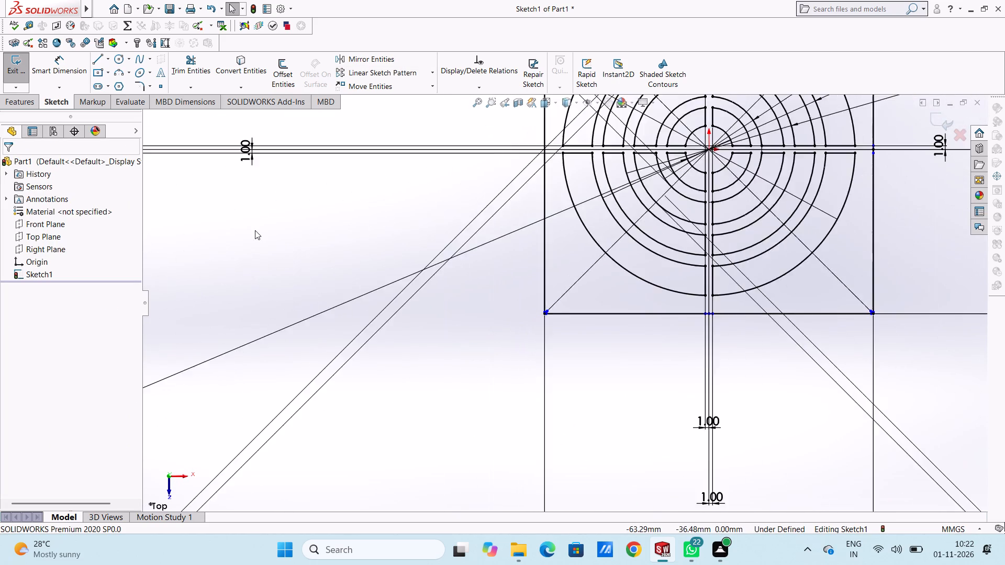
# Trim the top-edge, right-edge and diagonal segments beyond the notch lines at the square's upper-right corner, accepting removal of the affected relations.
pyautogui.scroll(3, 255, 230)
pyautogui.scroll(-1, 576, 210)
pyautogui.scroll(3, 688, 173)
pyautogui.scroll(-6, 663, 215)
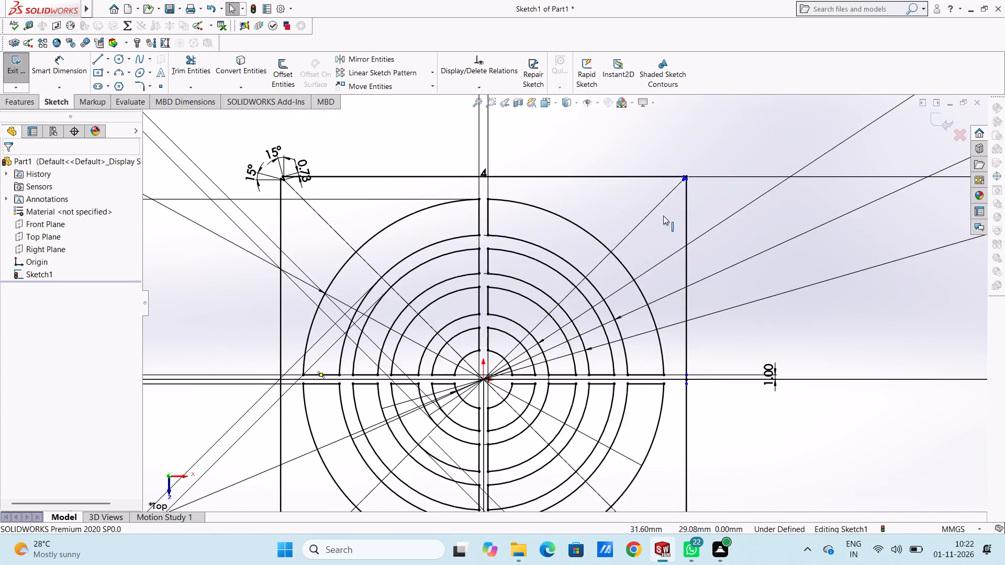
pyautogui.scroll(-5, 684, 171)
pyautogui.scroll(-5, 611, 224)
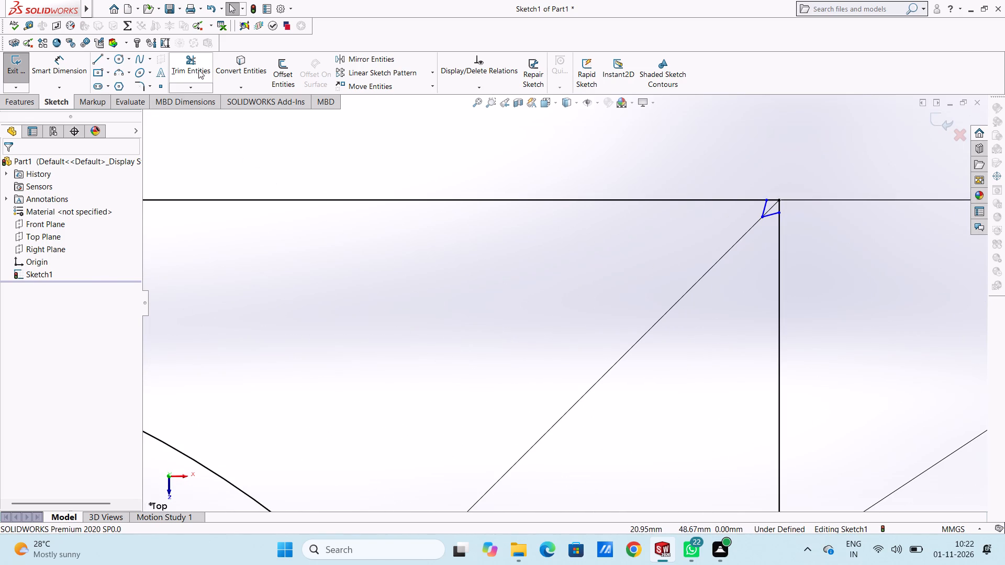
pyautogui.click(198, 70)
pyautogui.scroll(-5, 764, 232)
pyautogui.scroll(-6, 727, 167)
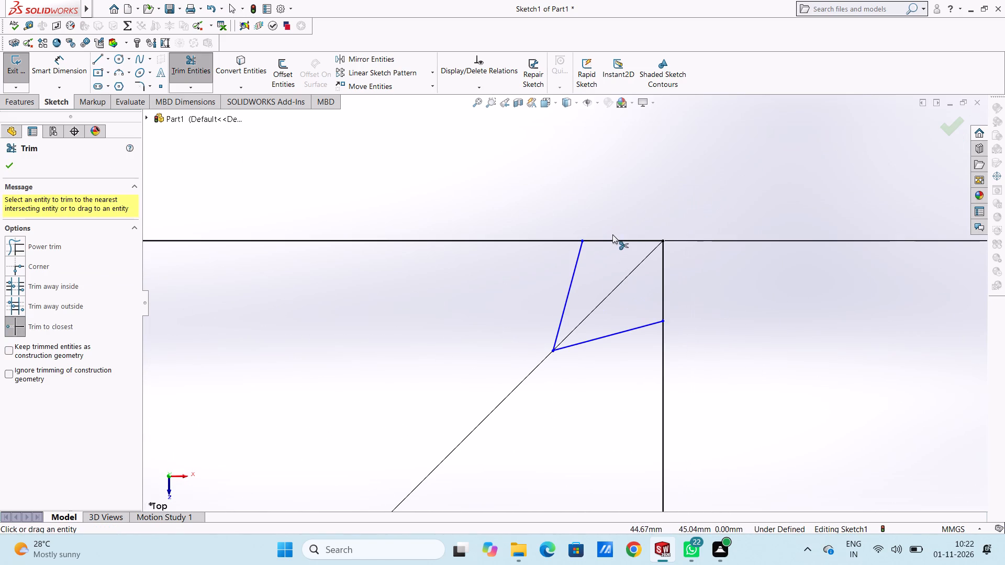
pyautogui.click(619, 241)
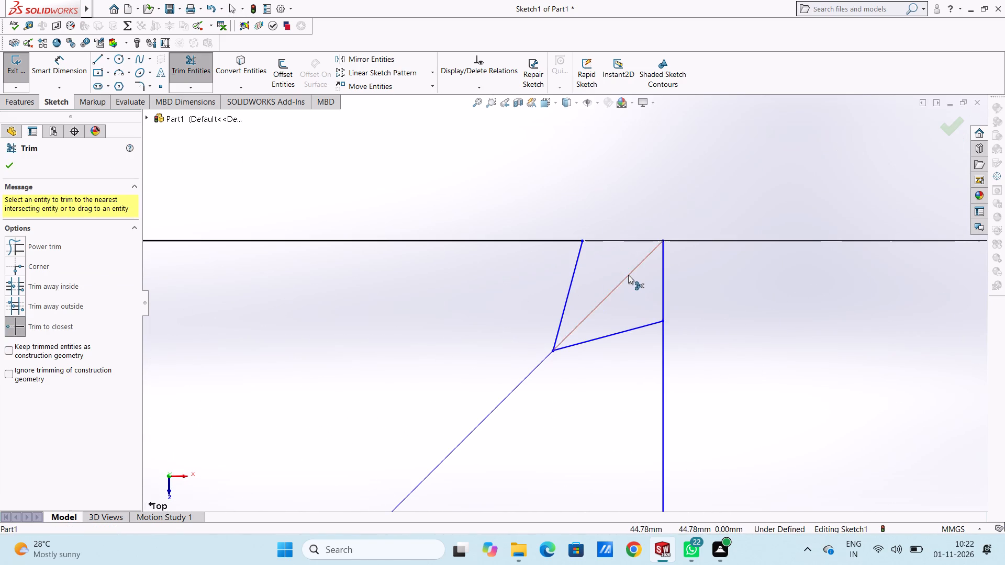
pyautogui.doubleClick(628, 275)
pyautogui.click(640, 265)
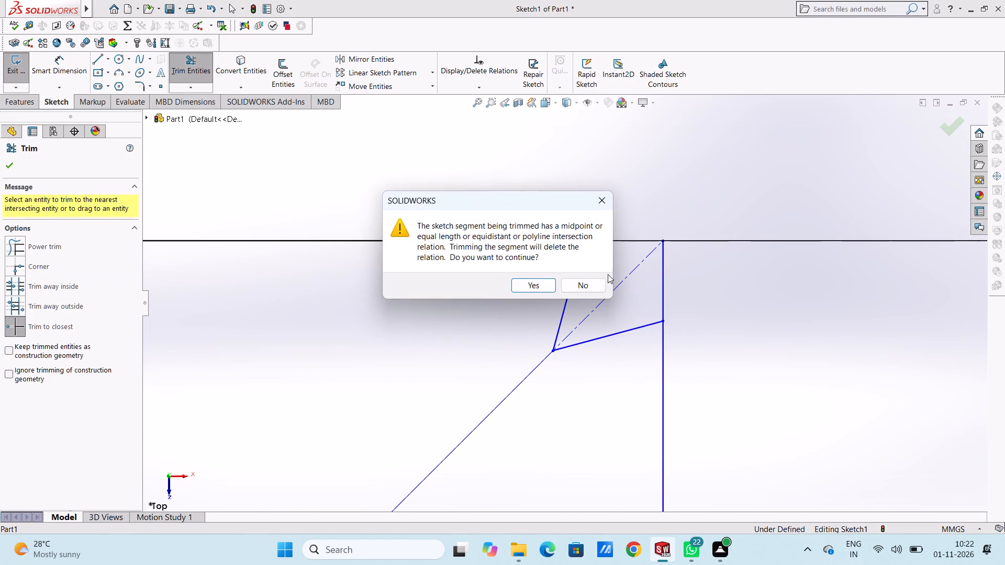
pyautogui.click(528, 281)
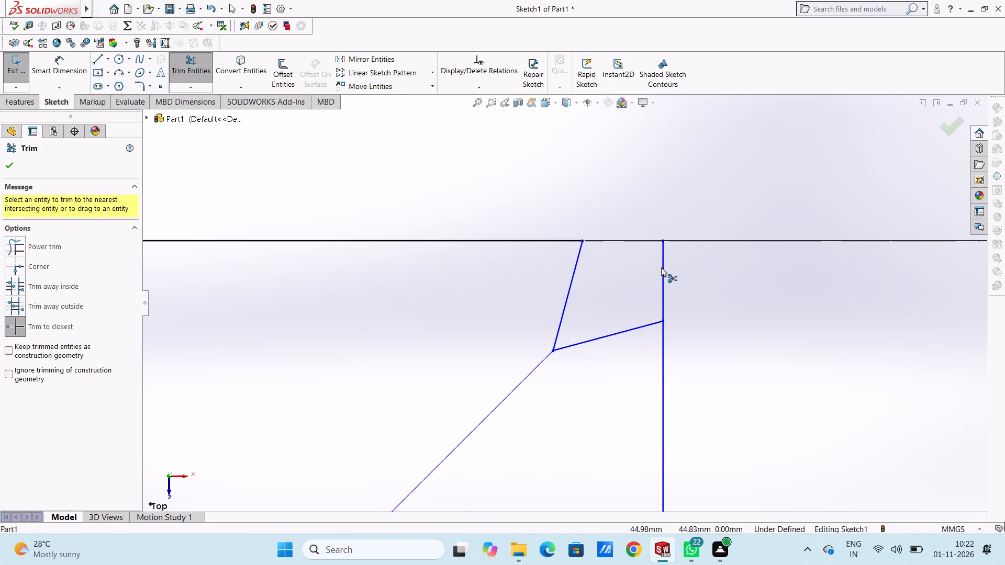
pyautogui.doubleClick(663, 268)
pyautogui.click(536, 286)
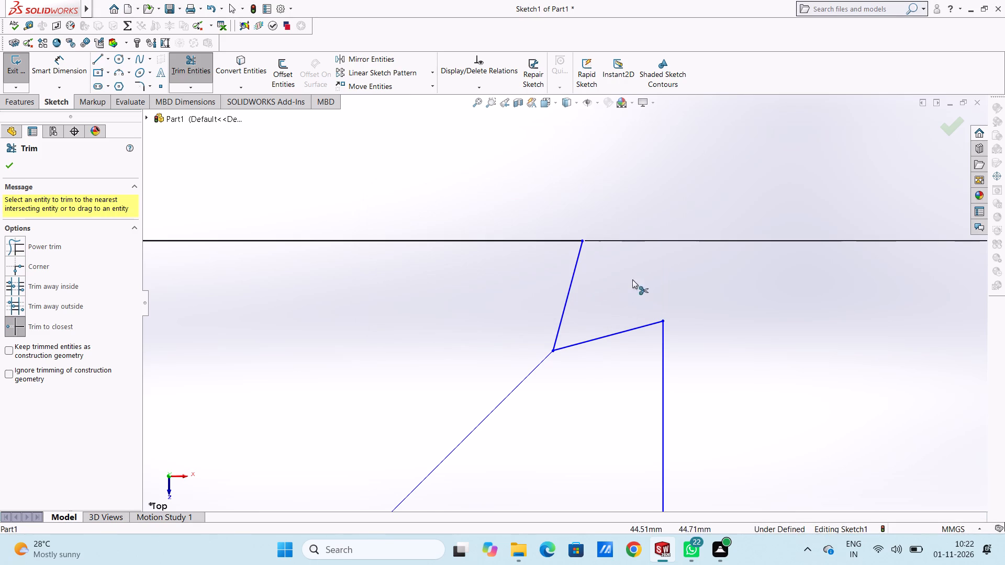
# Trim the left-edge, bottom-edge and diagonal segments beyond the notch lines at the square's lower-left corner.
pyautogui.scroll(20, 650, 276)
pyautogui.scroll(4, 650, 276)
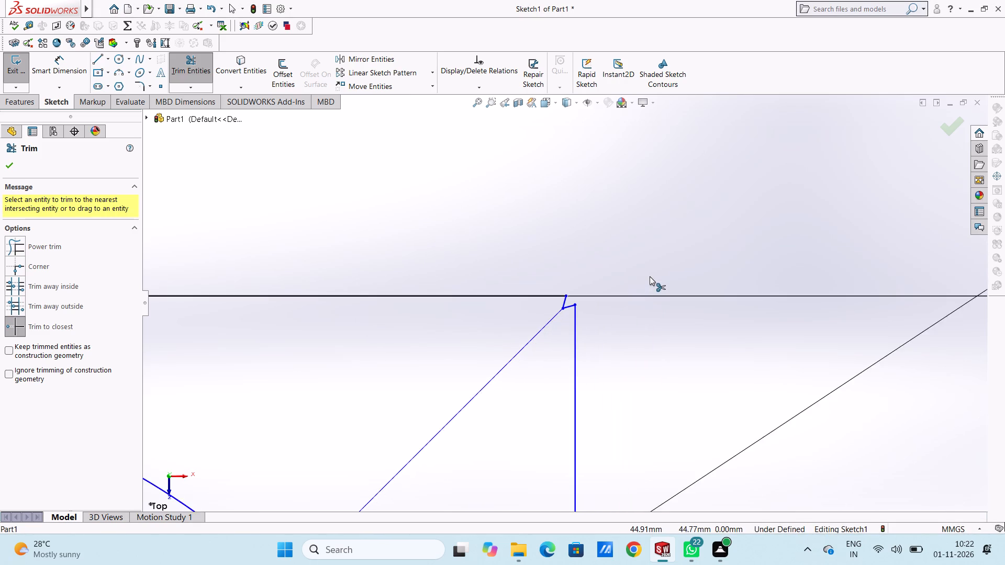
pyautogui.scroll(20, 650, 276)
pyautogui.scroll(5, 650, 276)
pyautogui.scroll(-5, 478, 440)
pyautogui.scroll(-5, 463, 371)
pyautogui.scroll(-7, 433, 318)
pyautogui.scroll(-5, 517, 365)
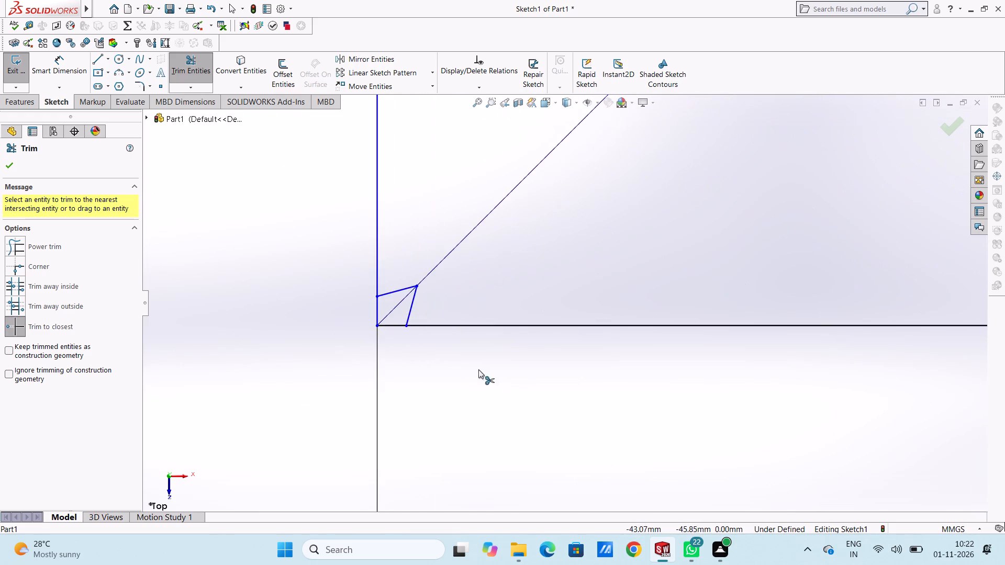
pyautogui.scroll(-5, 440, 324)
pyautogui.doubleClick(337, 273)
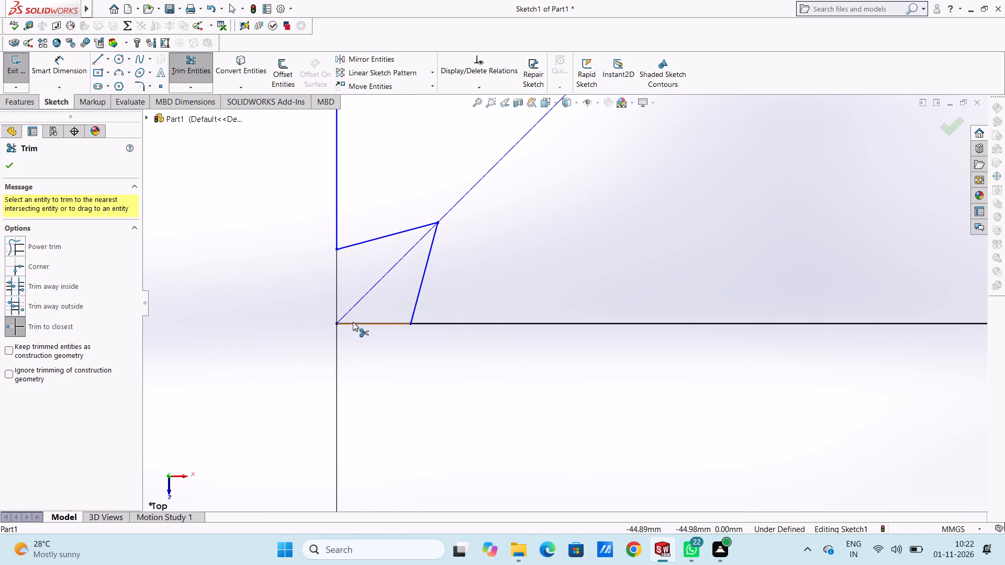
pyautogui.doubleClick(353, 322)
pyautogui.doubleClick(375, 286)
pyautogui.tripleClick(375, 286)
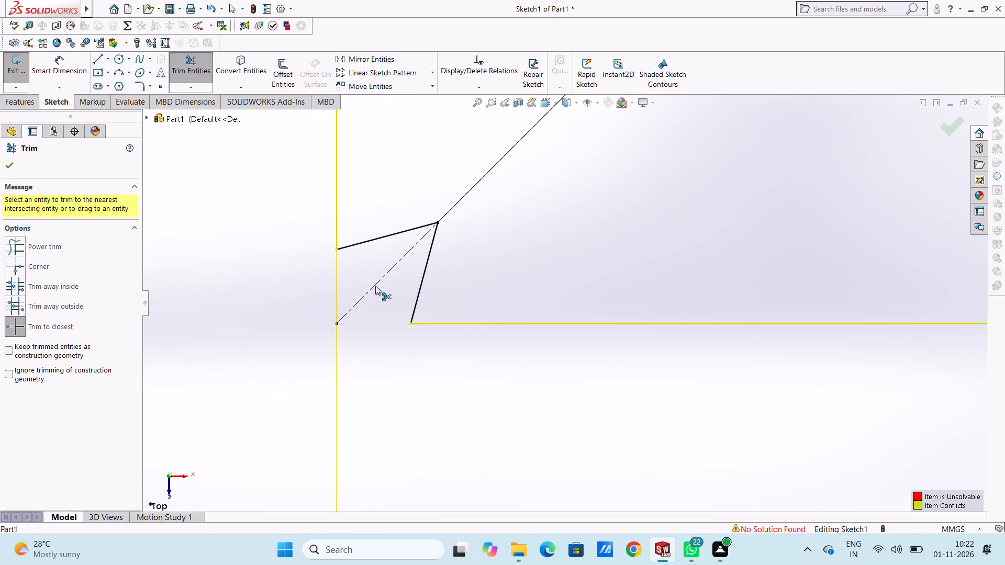
pyautogui.click(375, 284)
# Trim the diagonal, right-edge and bottom-edge segments beyond the notch lines at the square's lower-right corner.
pyautogui.scroll(19, 388, 271)
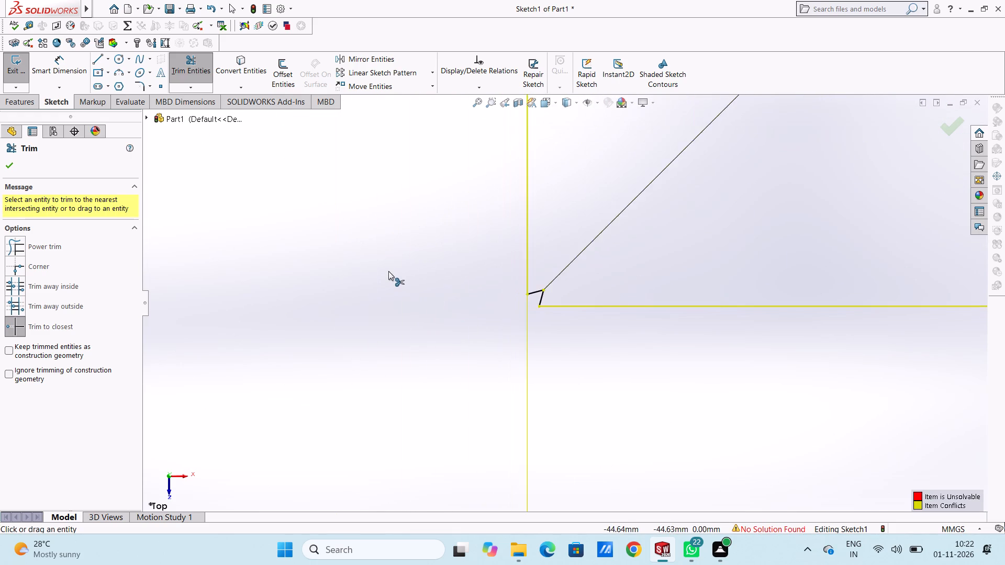
pyautogui.scroll(19, 388, 271)
pyautogui.scroll(2, 388, 271)
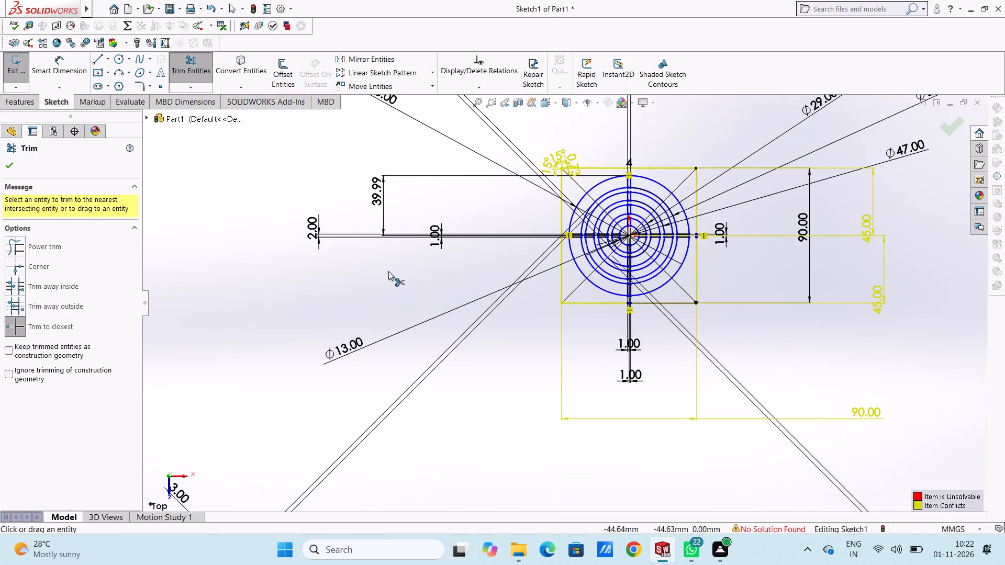
pyautogui.scroll(-4, 651, 336)
pyautogui.scroll(-3, 692, 272)
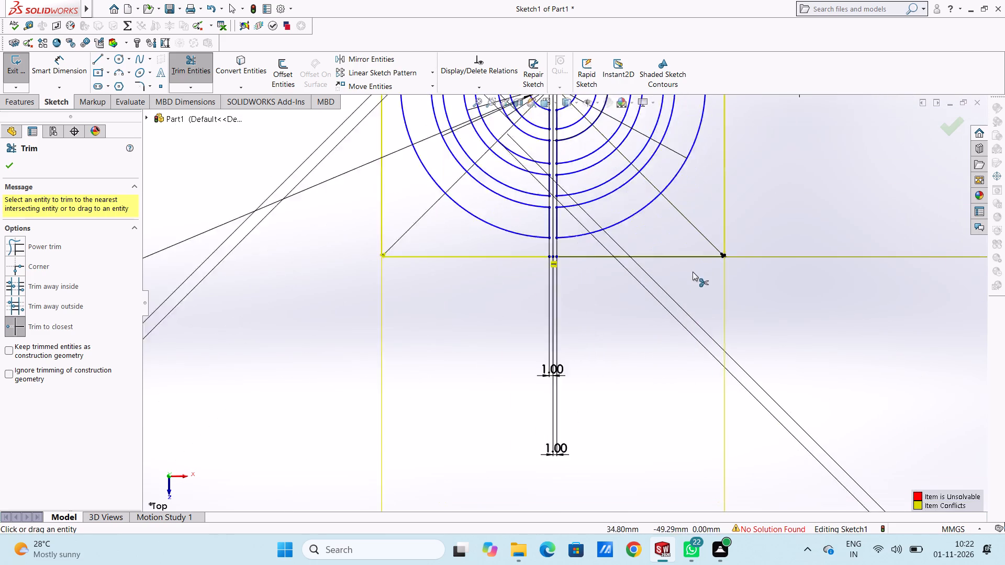
pyautogui.scroll(-10, 693, 272)
pyautogui.scroll(-6, 728, 300)
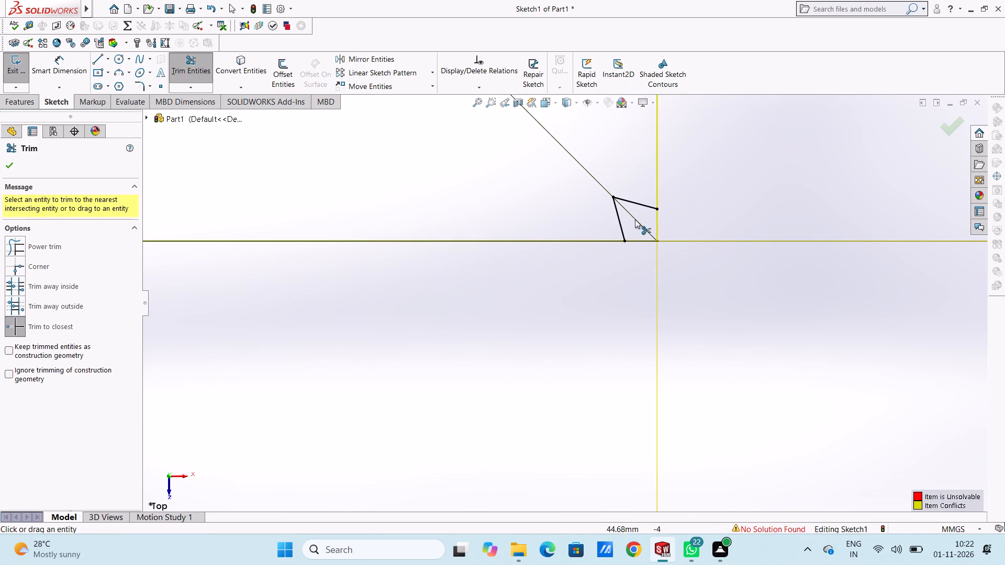
pyautogui.tripleClick(636, 221)
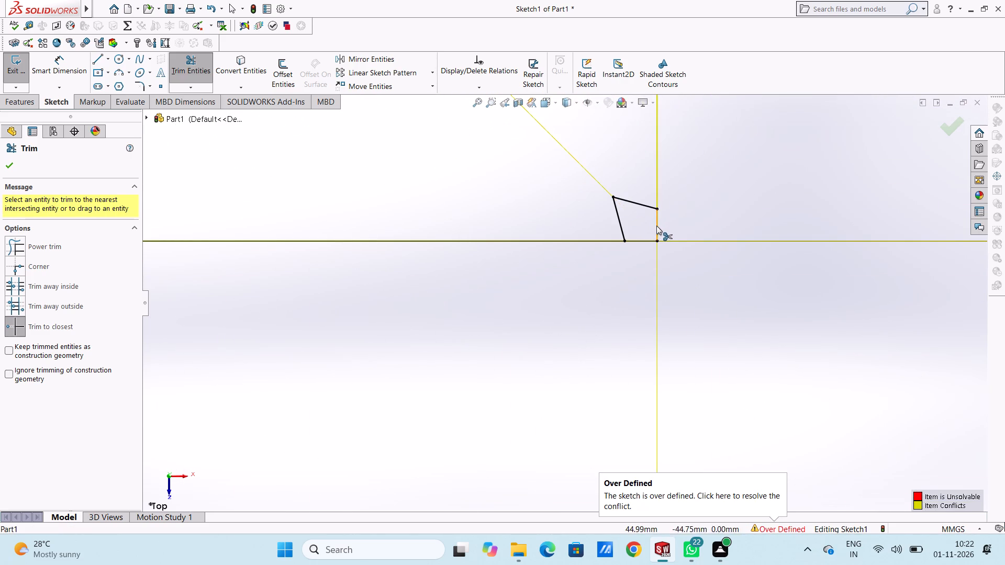
pyautogui.tripleClick(656, 225)
pyautogui.tripleClick(655, 244)
pyautogui.doubleClick(652, 242)
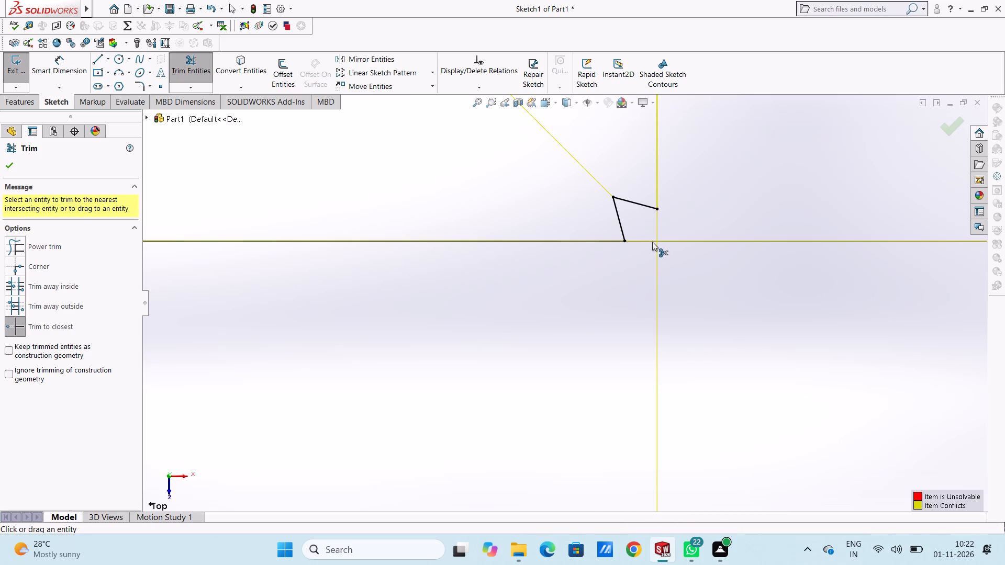
pyautogui.scroll(5, 565, 270)
pyautogui.scroll(16, 555, 269)
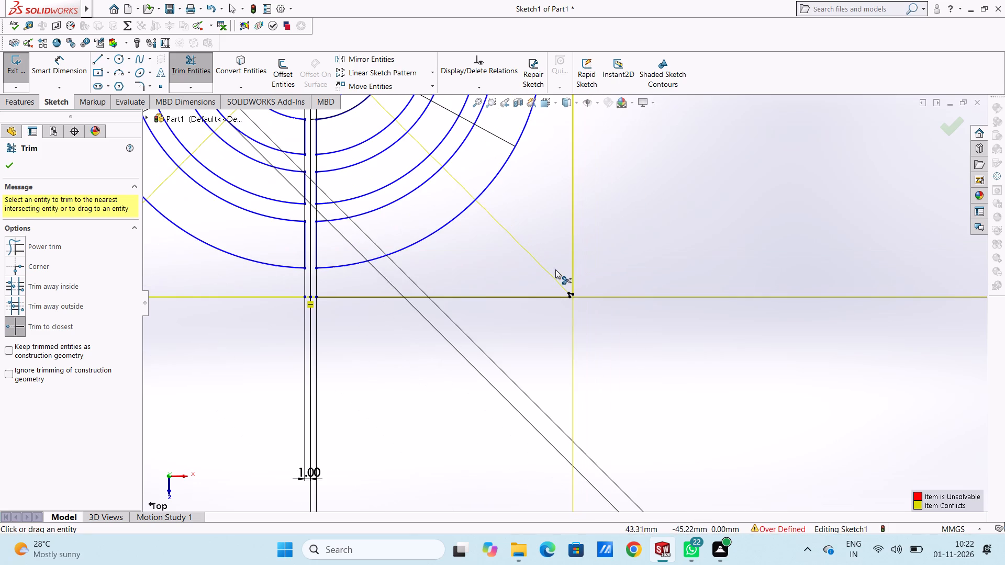
pyautogui.click(13, 169)
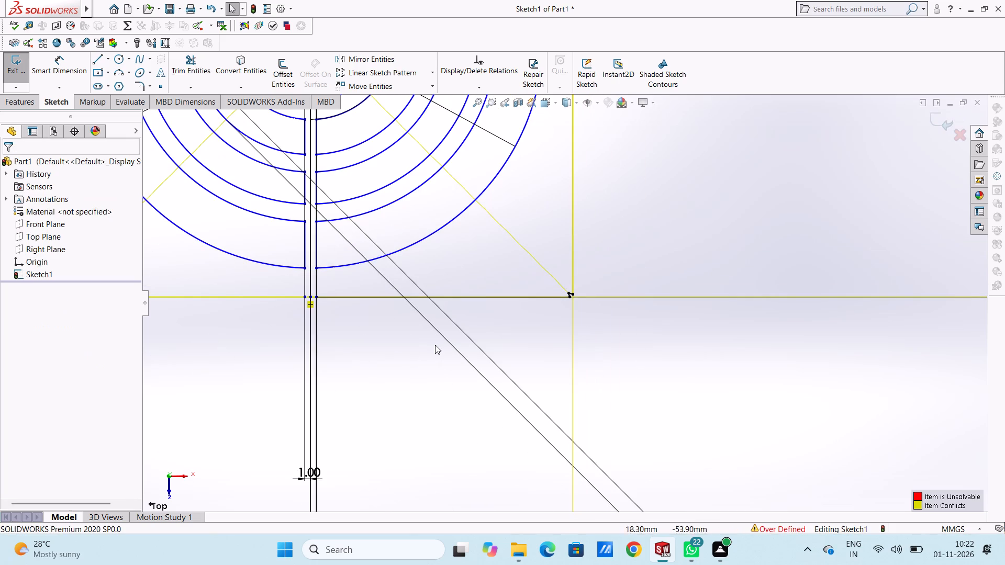
# Delete the conflicting horizontal 90 mm width dimension below the square.
pyautogui.scroll(10, 436, 344)
pyautogui.scroll(-3, 441, 346)
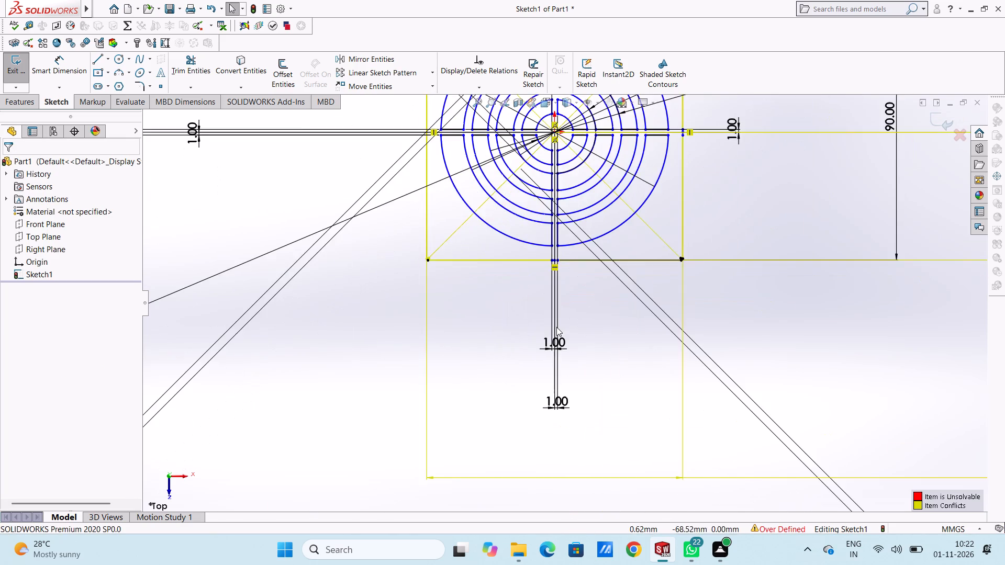
pyautogui.scroll(4, 556, 327)
pyautogui.scroll(-6, 559, 399)
pyautogui.scroll(4, 635, 366)
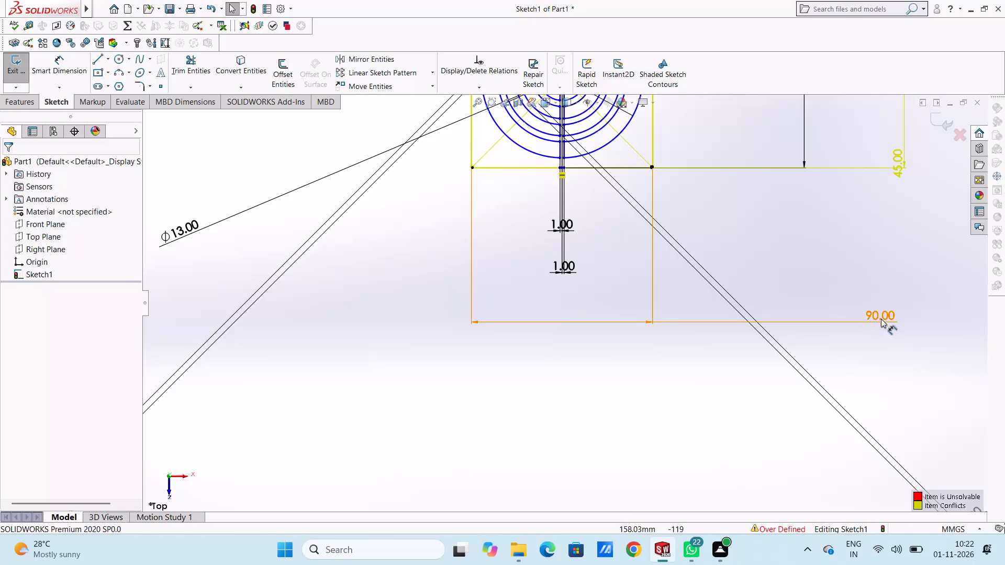
pyautogui.click(881, 318)
pyautogui.rightClick(784, 238)
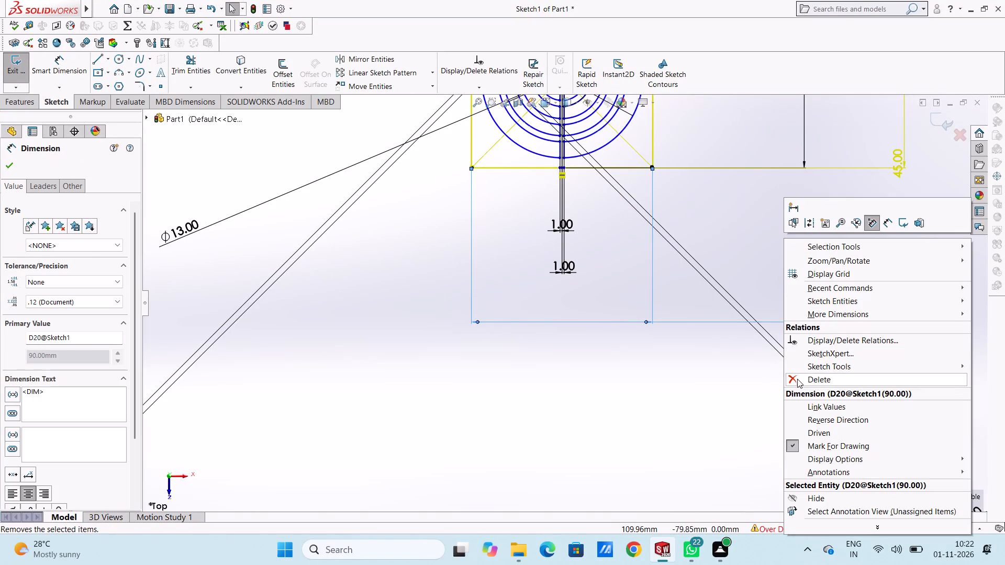
pyautogui.click(797, 379)
# Delete the two conflicting vertical 45 mm dimensions from the origin to the square's top and bottom edges.
pyautogui.scroll(6, 717, 233)
pyautogui.scroll(-1, 638, 213)
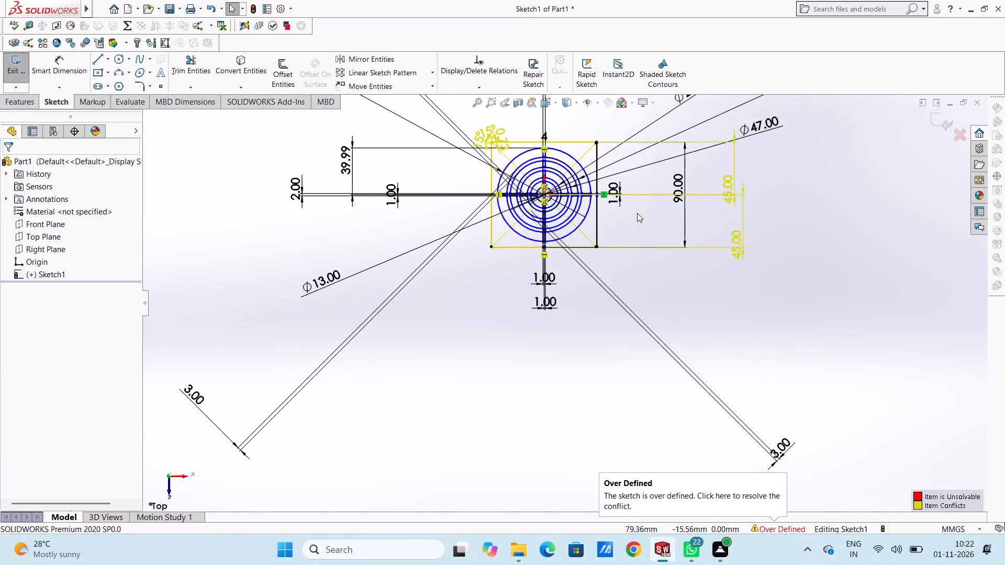
pyautogui.scroll(-1, 637, 213)
pyautogui.click(751, 194)
pyautogui.rightClick(831, 196)
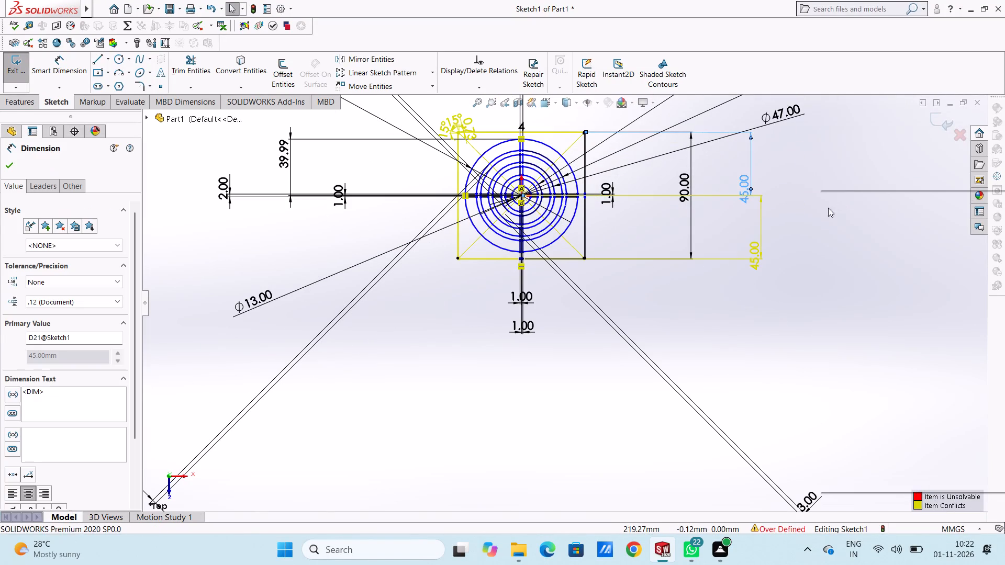
pyautogui.click(830, 337)
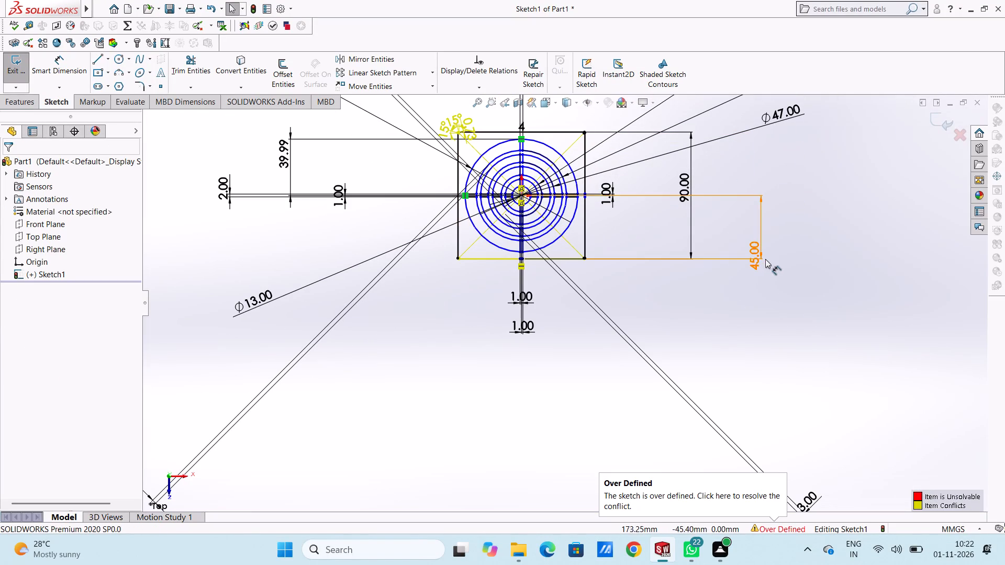
pyautogui.click(760, 255)
pyautogui.rightClick(820, 201)
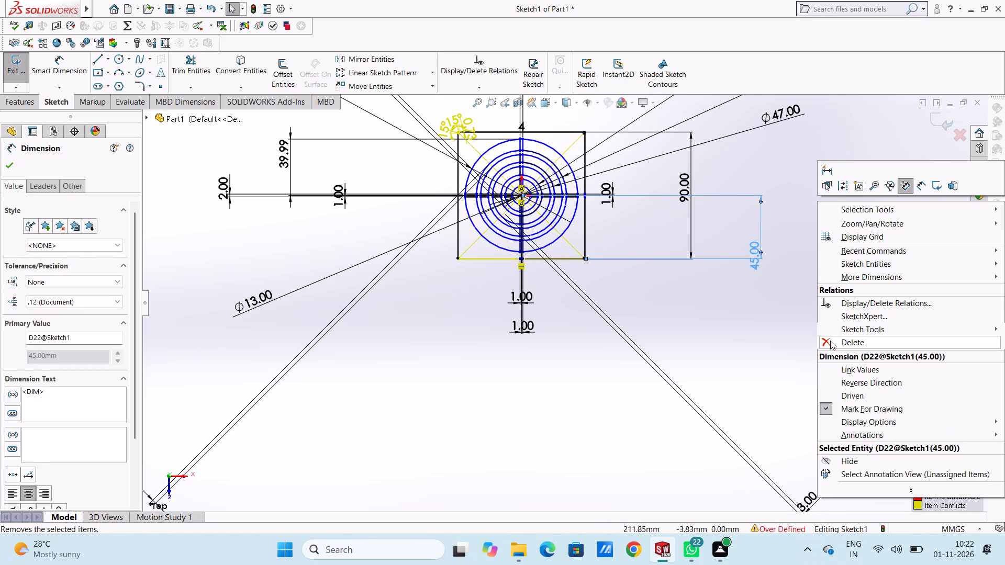
pyautogui.click(830, 341)
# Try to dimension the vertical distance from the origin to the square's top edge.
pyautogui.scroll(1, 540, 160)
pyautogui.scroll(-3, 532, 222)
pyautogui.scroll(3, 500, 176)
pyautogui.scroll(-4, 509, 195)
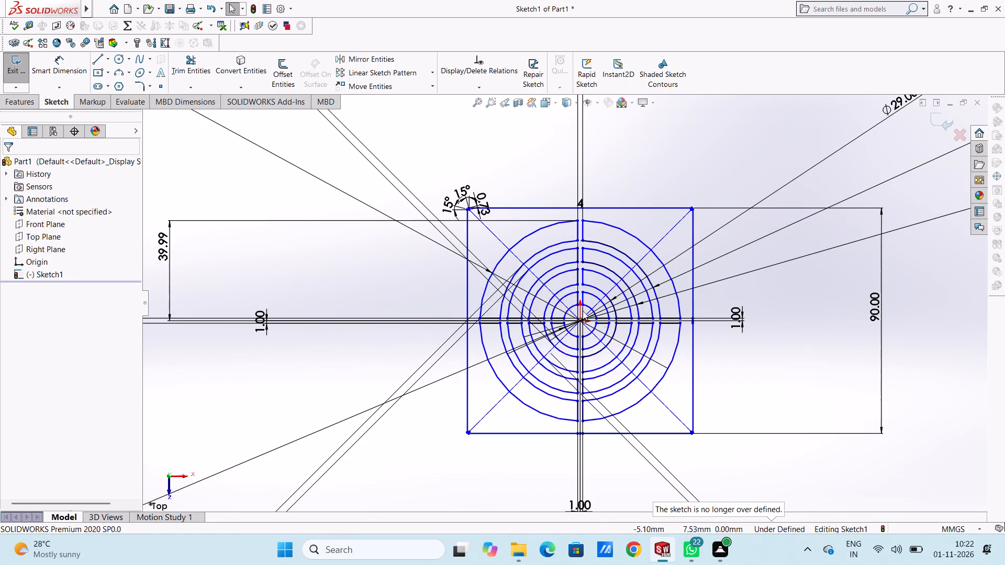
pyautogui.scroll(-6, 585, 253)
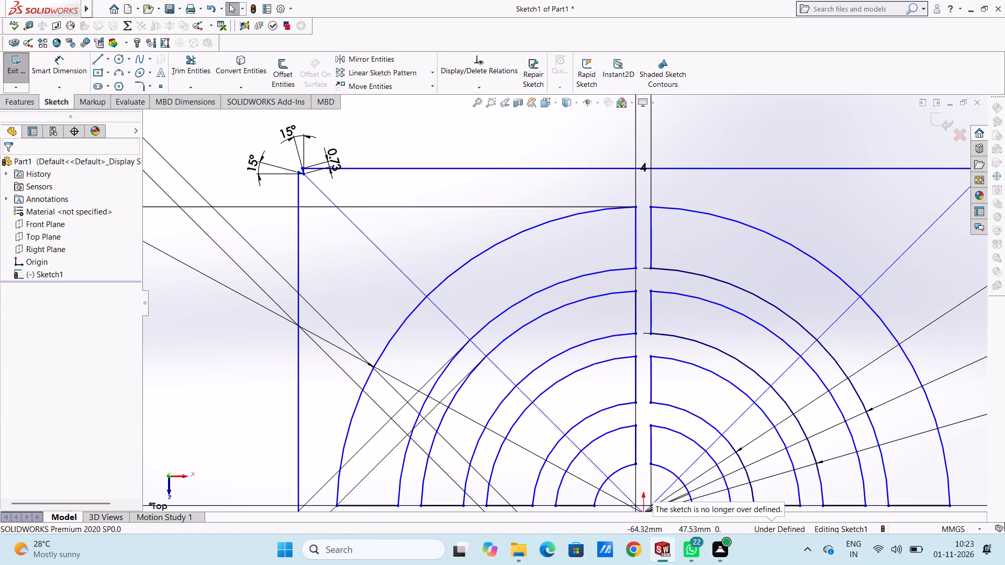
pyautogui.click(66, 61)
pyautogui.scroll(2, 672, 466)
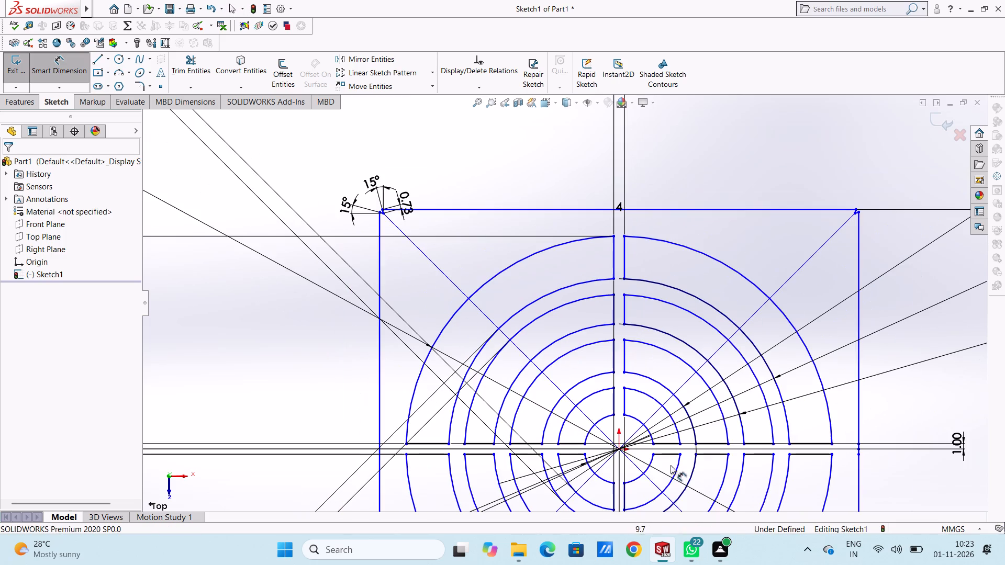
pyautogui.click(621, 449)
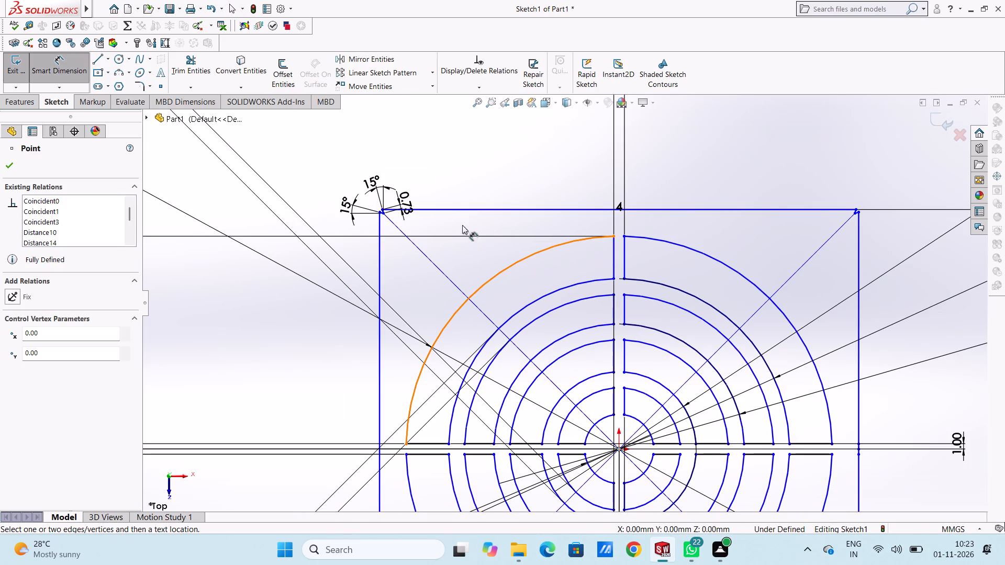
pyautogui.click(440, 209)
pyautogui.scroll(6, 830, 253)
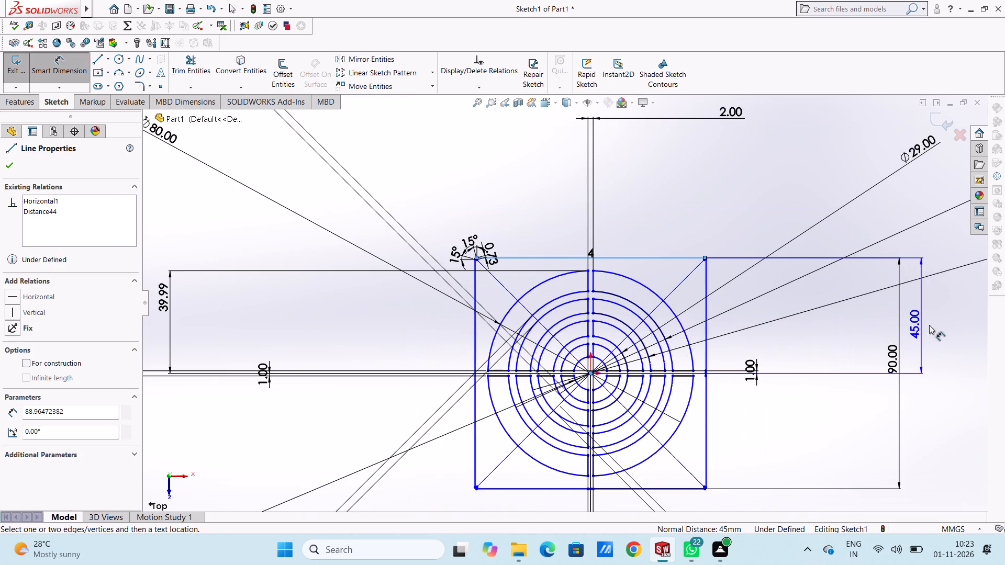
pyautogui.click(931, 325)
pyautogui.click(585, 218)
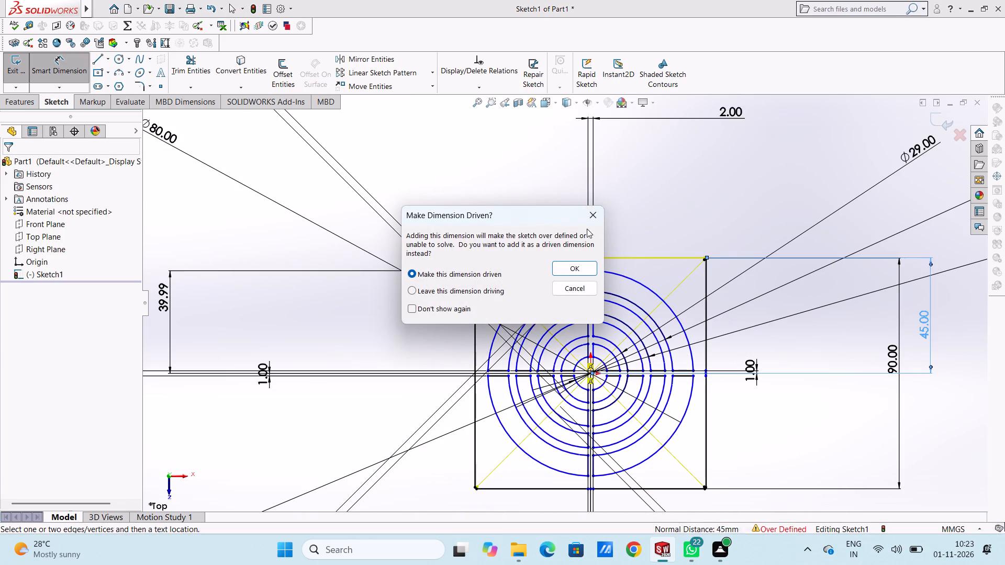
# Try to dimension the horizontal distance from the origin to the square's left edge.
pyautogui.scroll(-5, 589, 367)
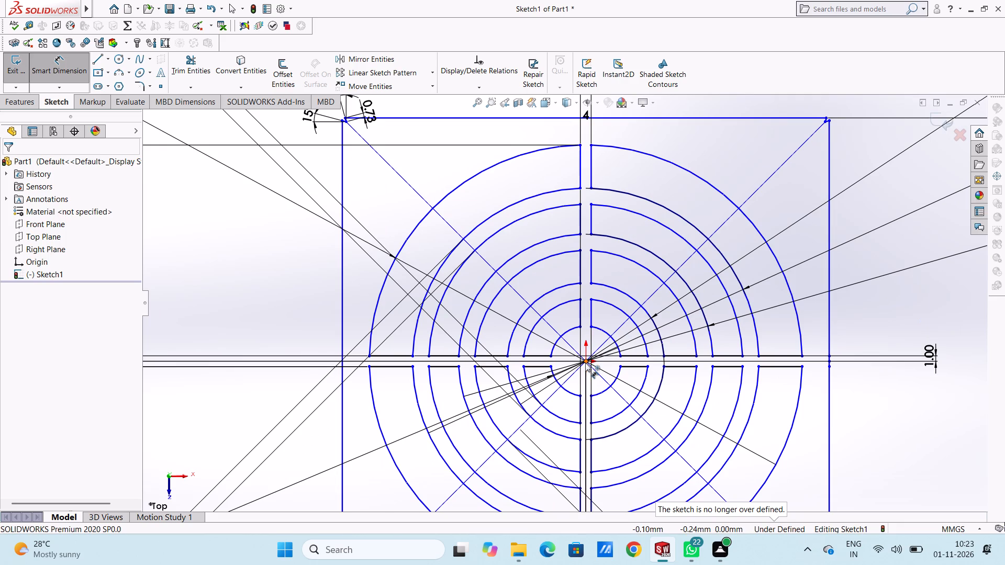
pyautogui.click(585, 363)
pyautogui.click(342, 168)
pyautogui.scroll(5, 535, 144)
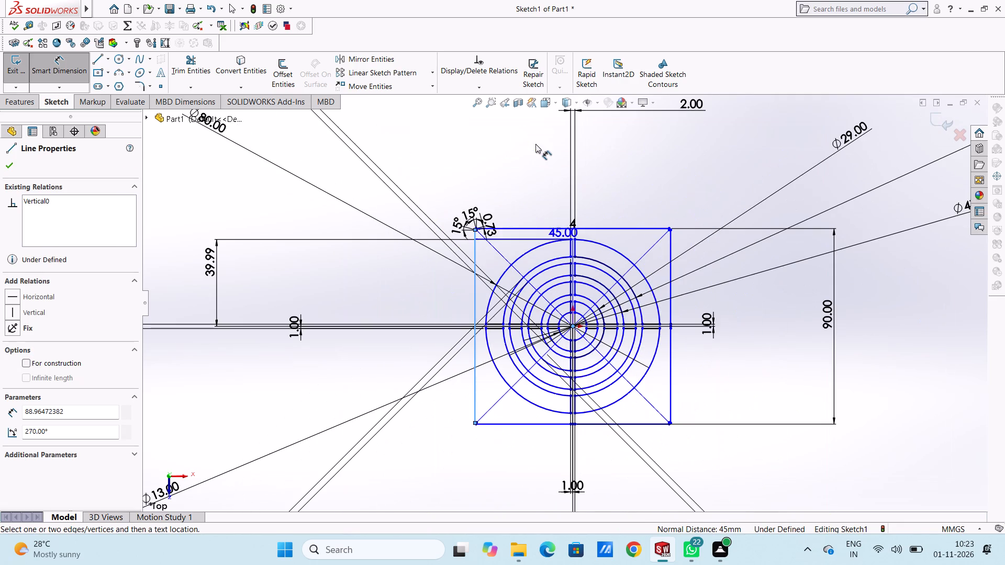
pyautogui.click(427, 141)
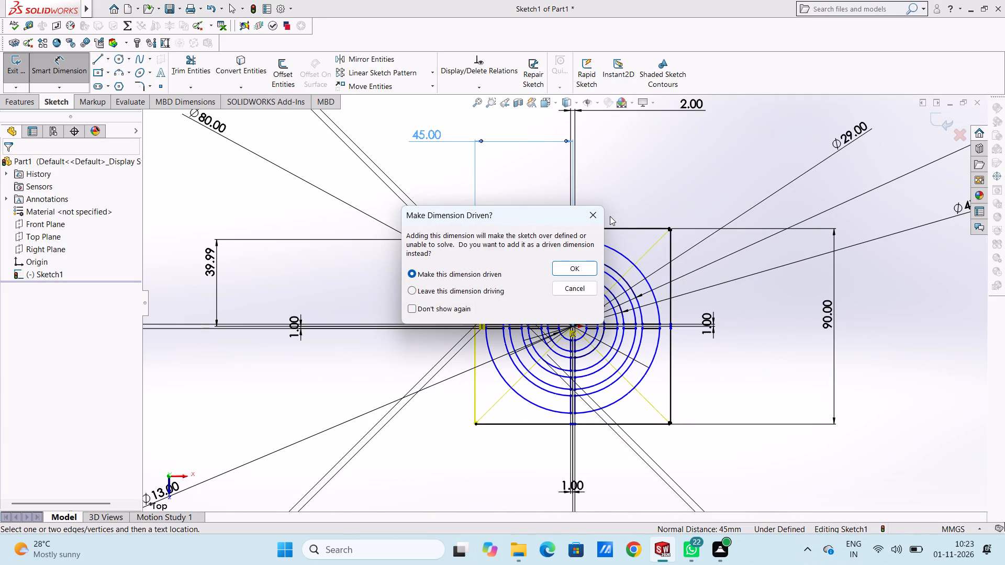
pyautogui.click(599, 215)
# Dimension the horizontal distance from the origin to the top edge's endpoint at the square's upper-left notch, accepting the existing value.
pyautogui.scroll(-5, 595, 282)
pyautogui.scroll(-5, 392, 194)
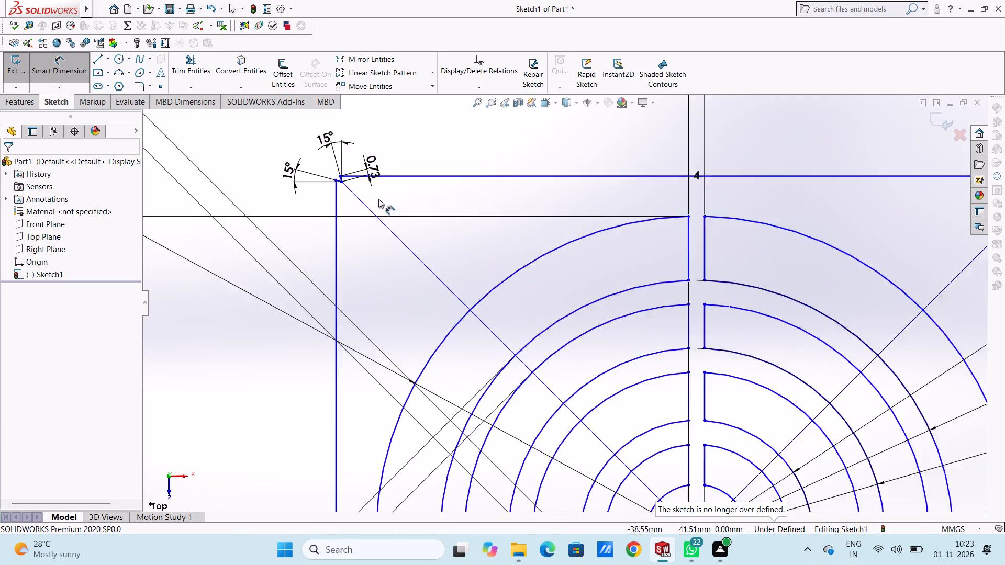
pyautogui.scroll(-6, 364, 193)
pyautogui.click(385, 194)
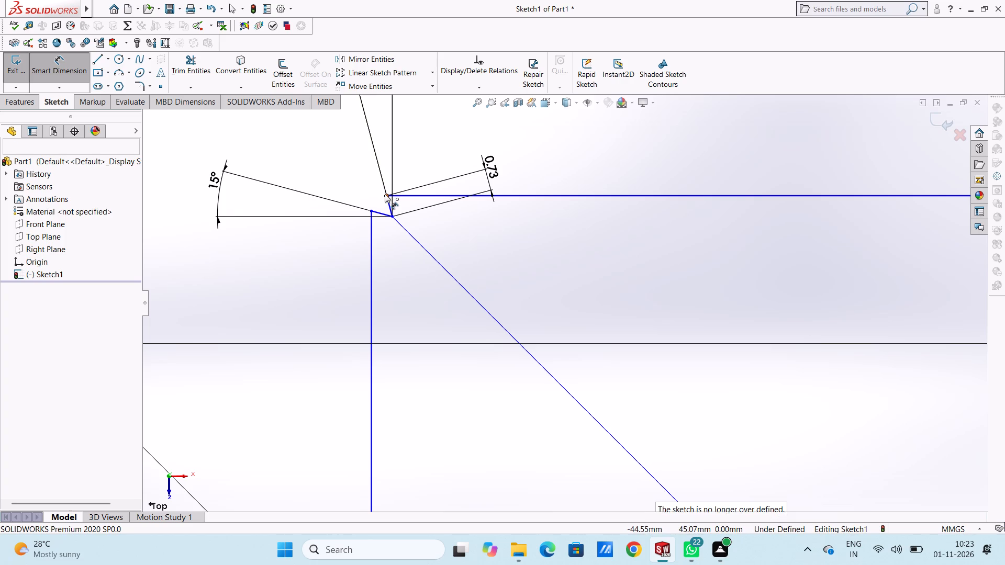
pyautogui.scroll(19, 660, 287)
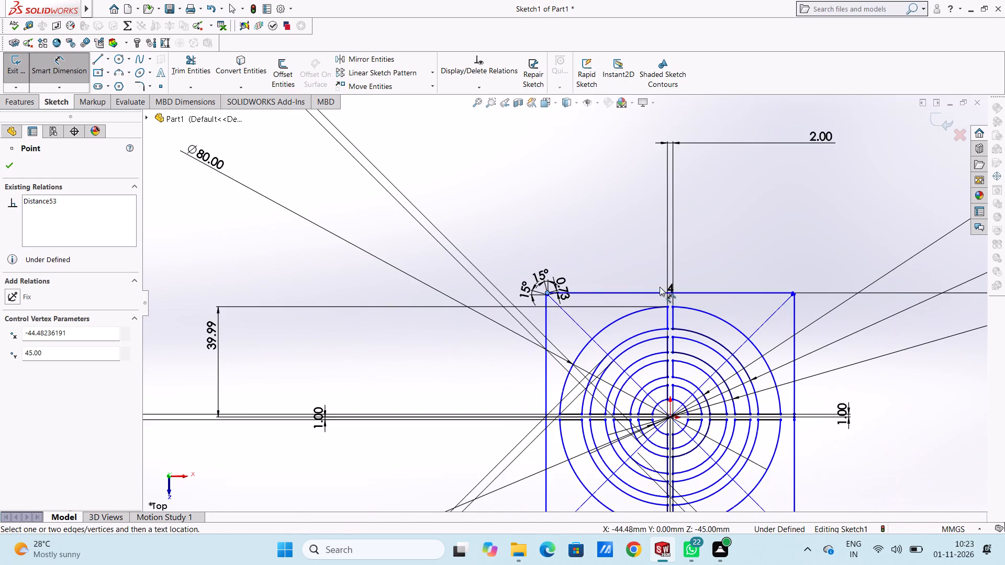
pyautogui.scroll(-6, 666, 425)
pyautogui.click(639, 358)
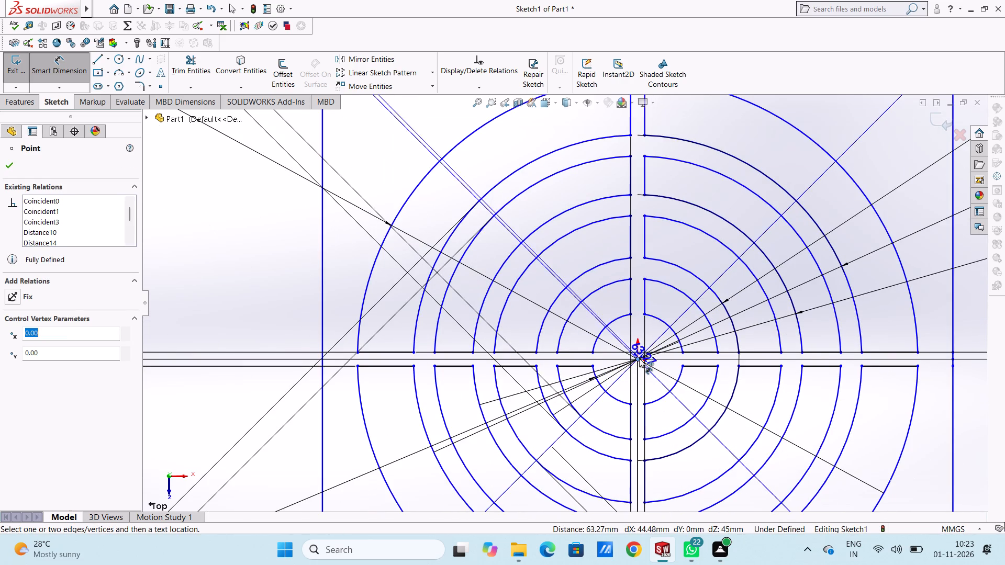
pyautogui.scroll(5, 620, 219)
pyautogui.scroll(4, 569, 172)
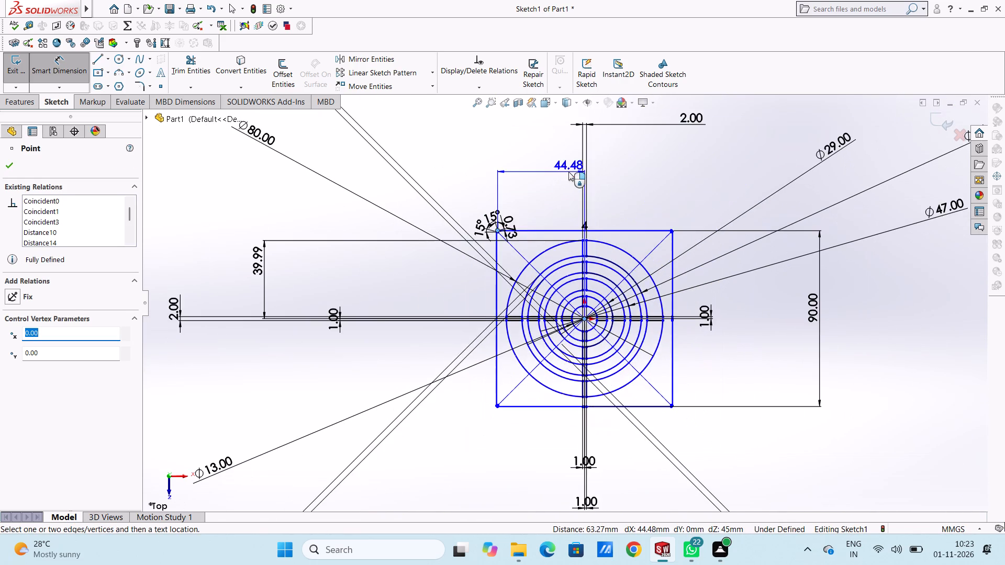
pyautogui.click(524, 143)
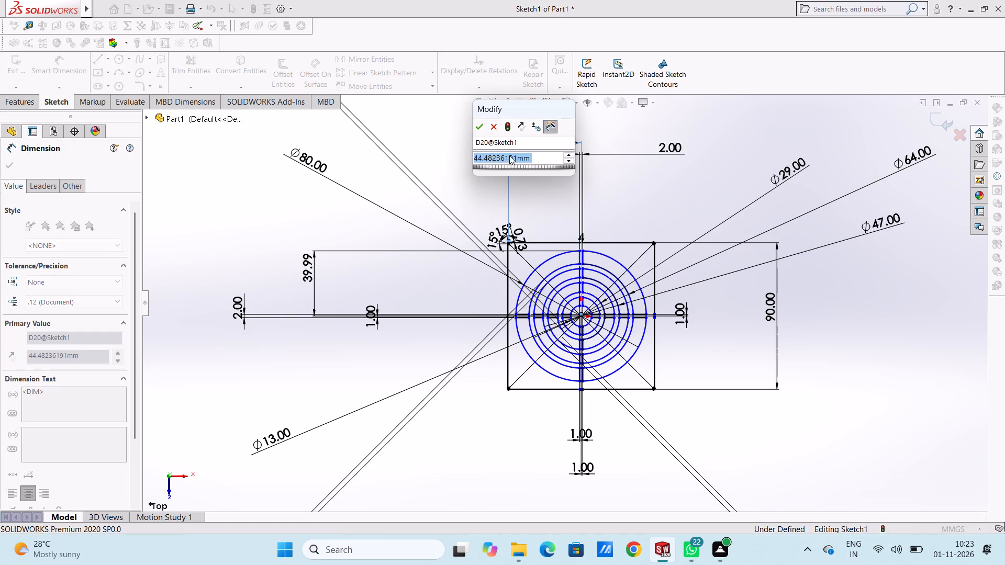
pyautogui.click(477, 125)
pyautogui.click(465, 139)
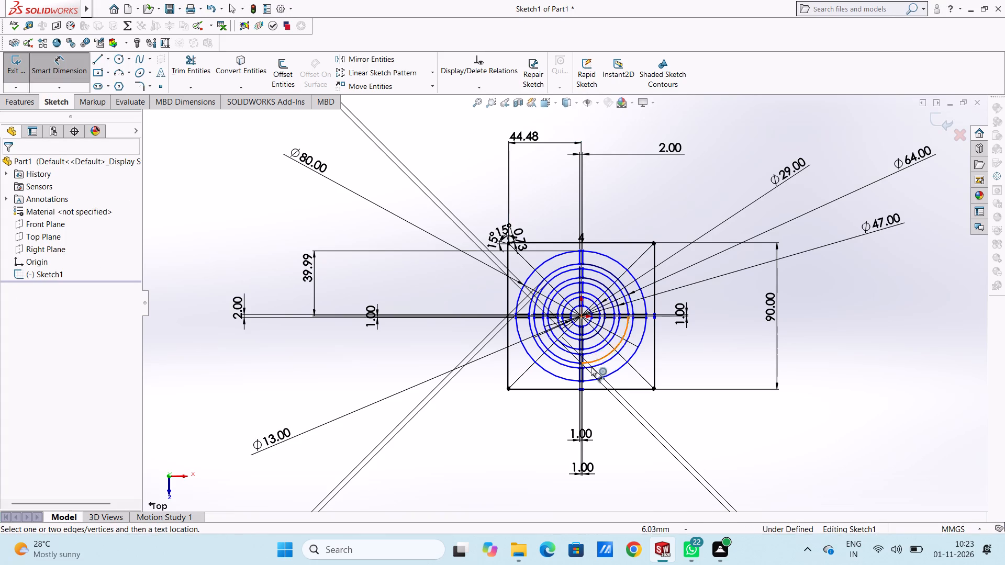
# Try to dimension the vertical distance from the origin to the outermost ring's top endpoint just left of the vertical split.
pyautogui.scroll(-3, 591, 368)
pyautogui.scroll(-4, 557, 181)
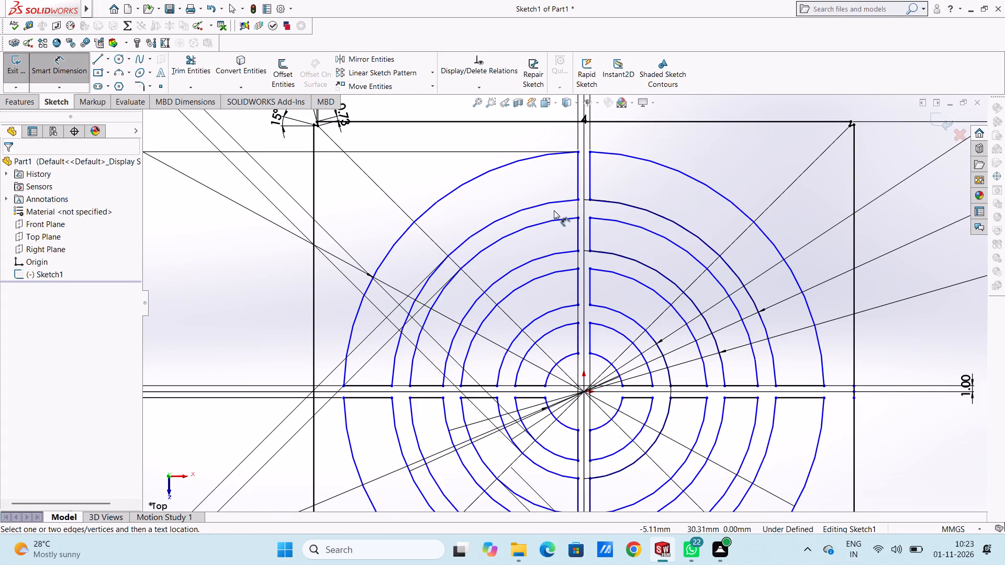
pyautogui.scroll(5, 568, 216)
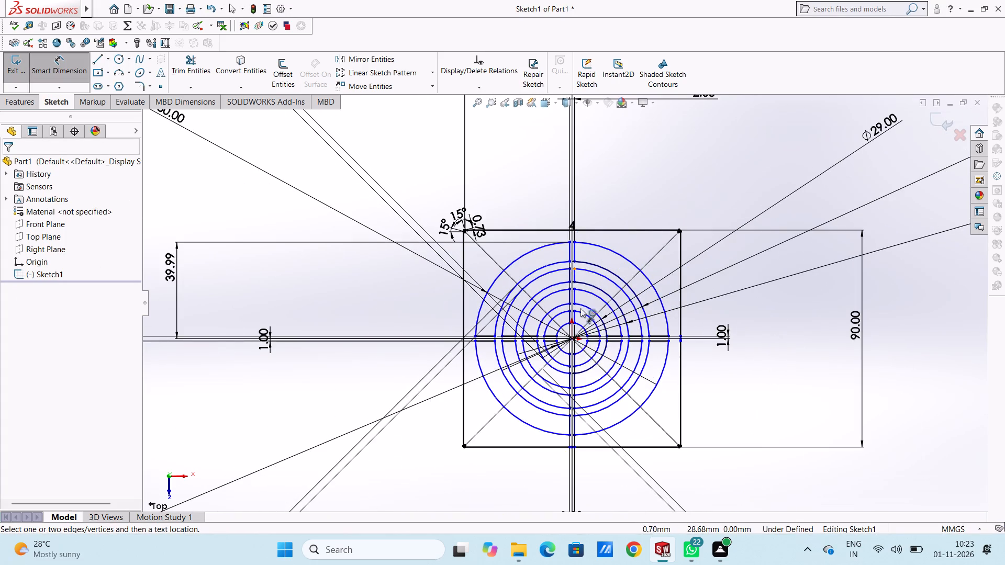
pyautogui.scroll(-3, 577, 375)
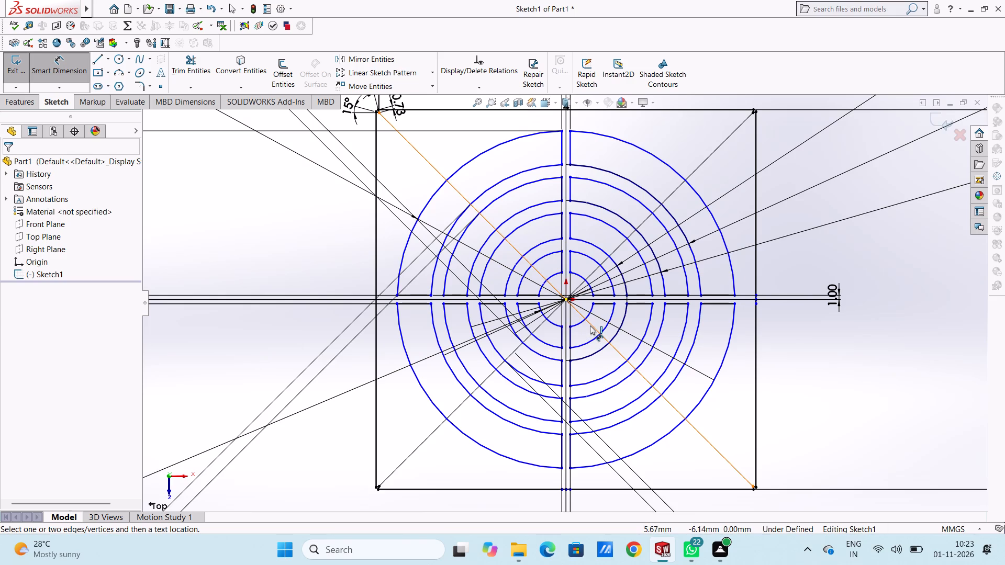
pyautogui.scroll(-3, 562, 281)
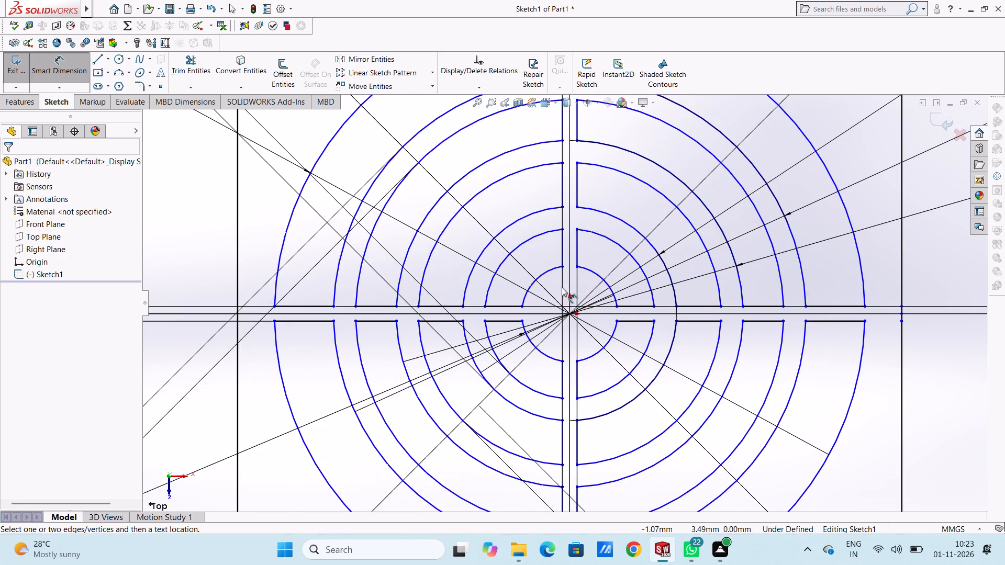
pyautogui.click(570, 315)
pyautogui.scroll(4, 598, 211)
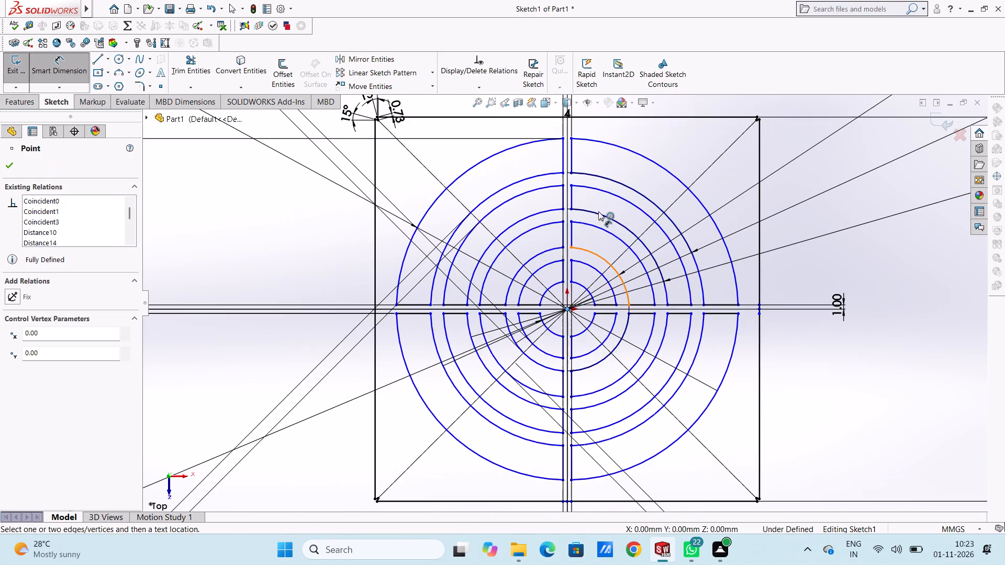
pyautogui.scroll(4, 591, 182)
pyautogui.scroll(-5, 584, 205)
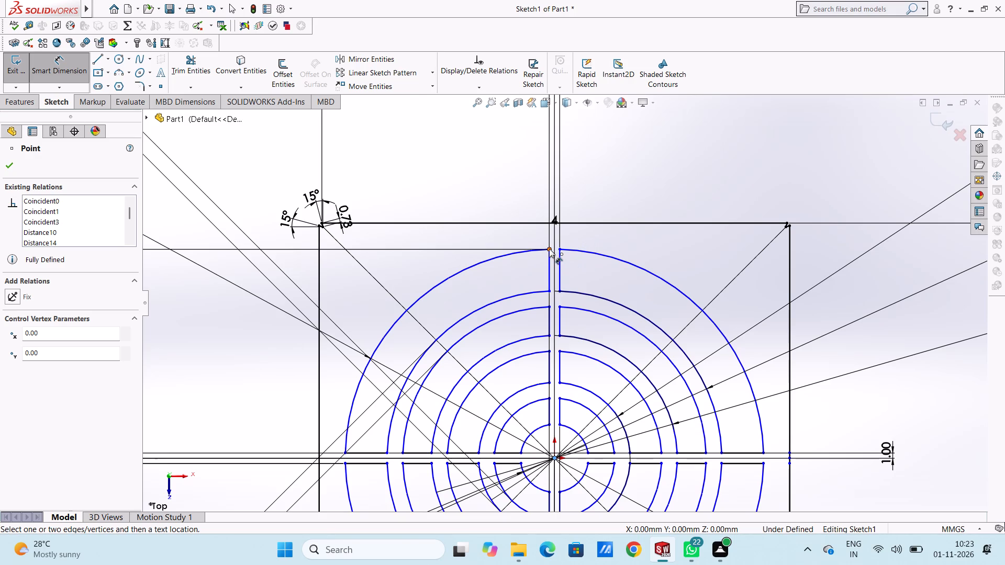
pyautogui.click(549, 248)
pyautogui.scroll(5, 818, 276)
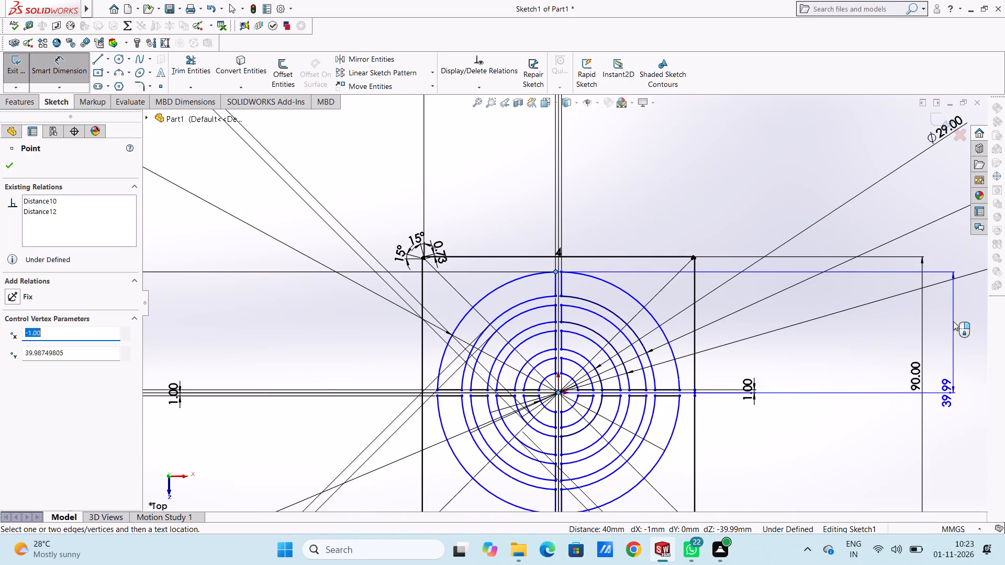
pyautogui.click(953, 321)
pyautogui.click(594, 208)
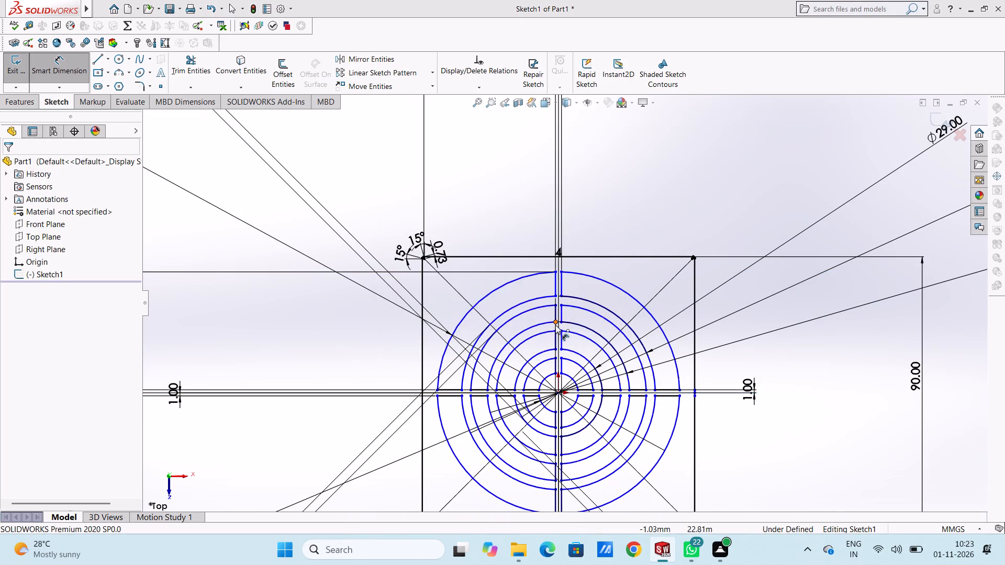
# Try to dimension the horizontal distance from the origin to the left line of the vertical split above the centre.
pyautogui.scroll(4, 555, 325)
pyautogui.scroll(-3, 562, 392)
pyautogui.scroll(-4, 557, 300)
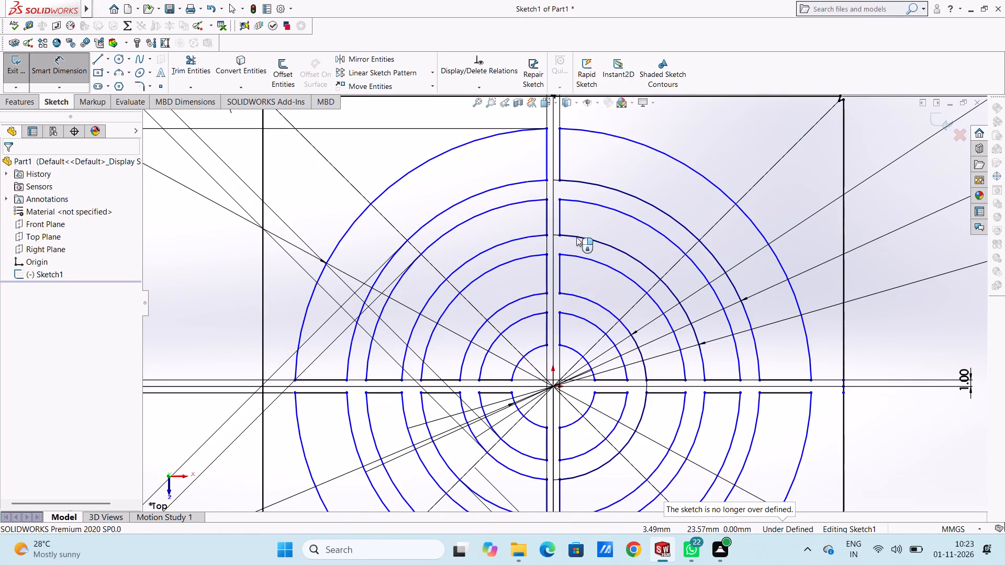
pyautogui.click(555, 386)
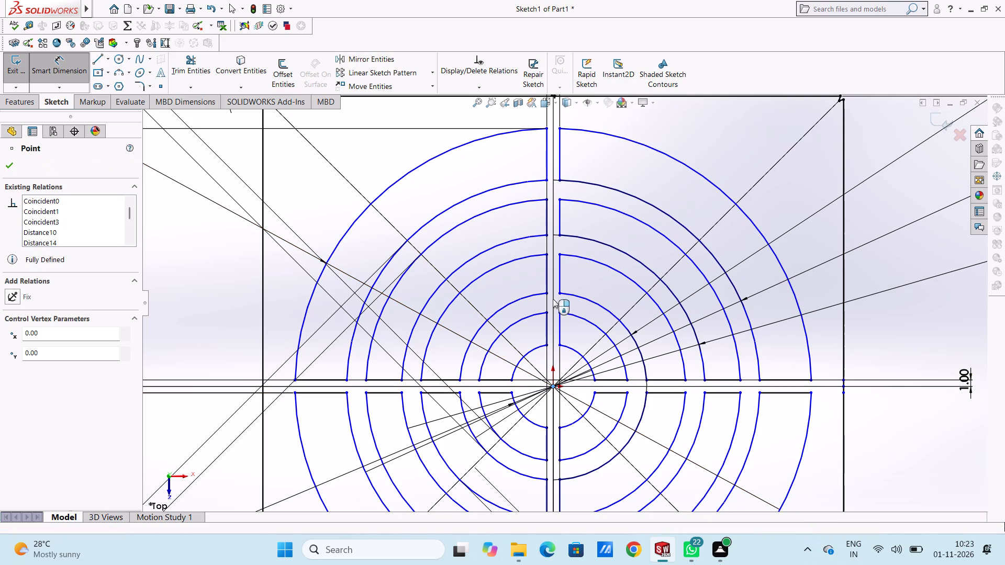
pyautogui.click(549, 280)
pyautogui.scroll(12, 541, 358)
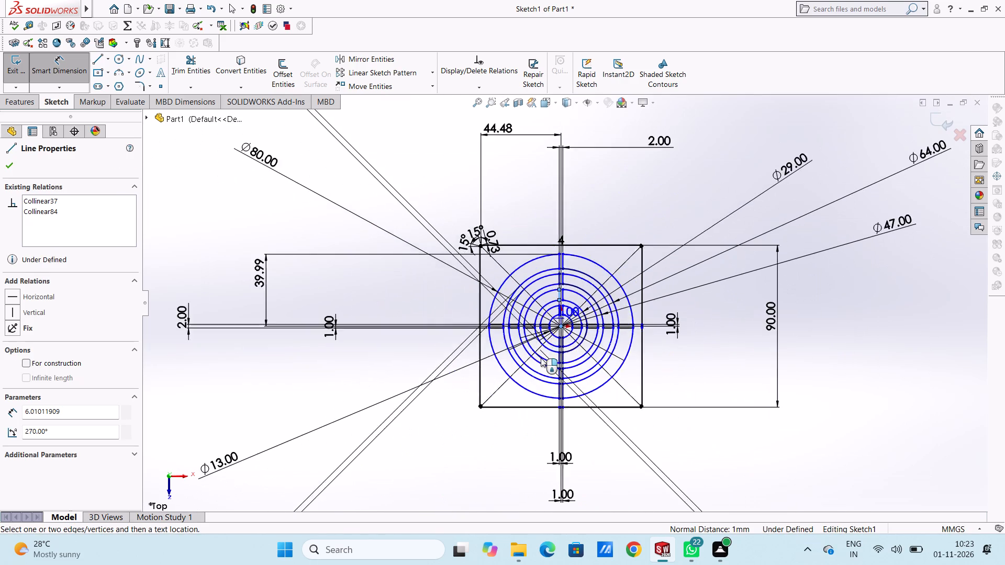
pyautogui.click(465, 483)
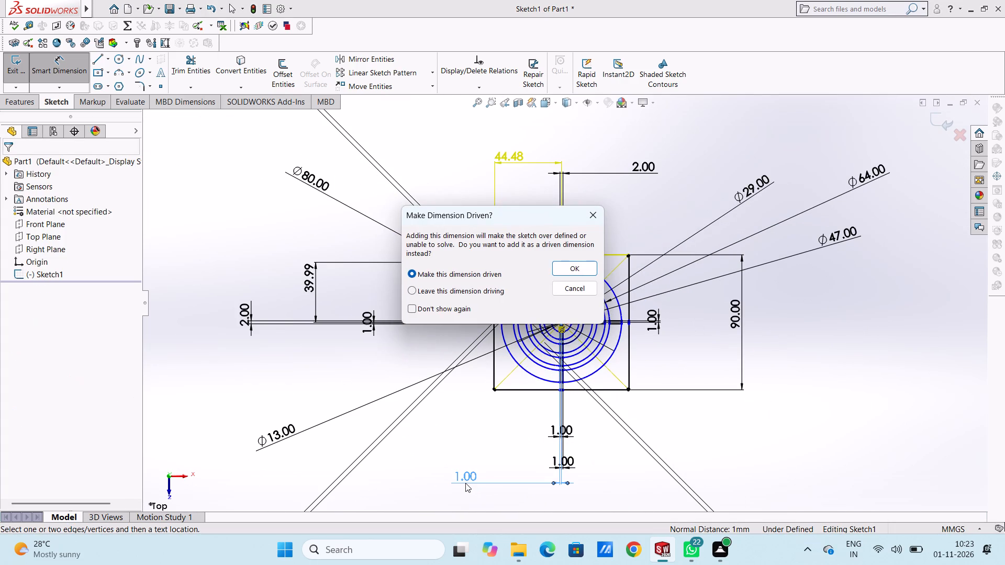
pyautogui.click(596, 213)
# Dimension the vertical distance from the origin to the outermost ring's top endpoint just right of the vertical split, accepting the existing value.
pyautogui.scroll(-4, 555, 313)
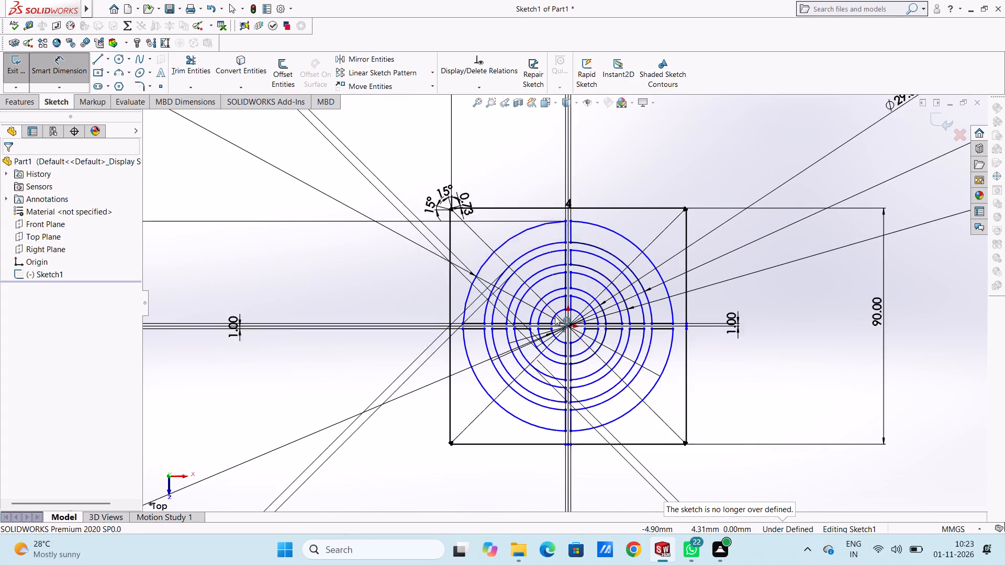
pyautogui.scroll(-1, 555, 316)
pyautogui.click(571, 328)
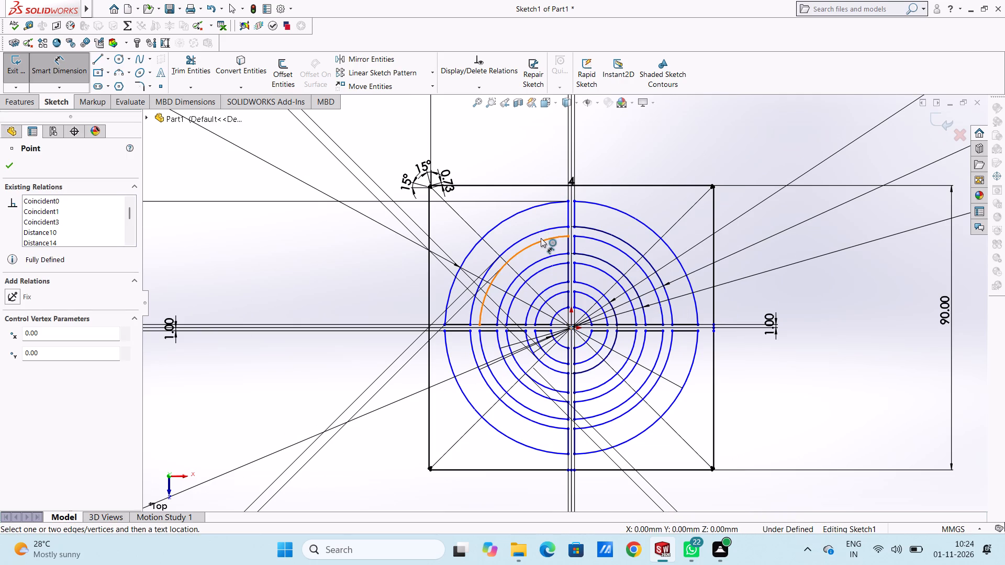
pyautogui.click(617, 211)
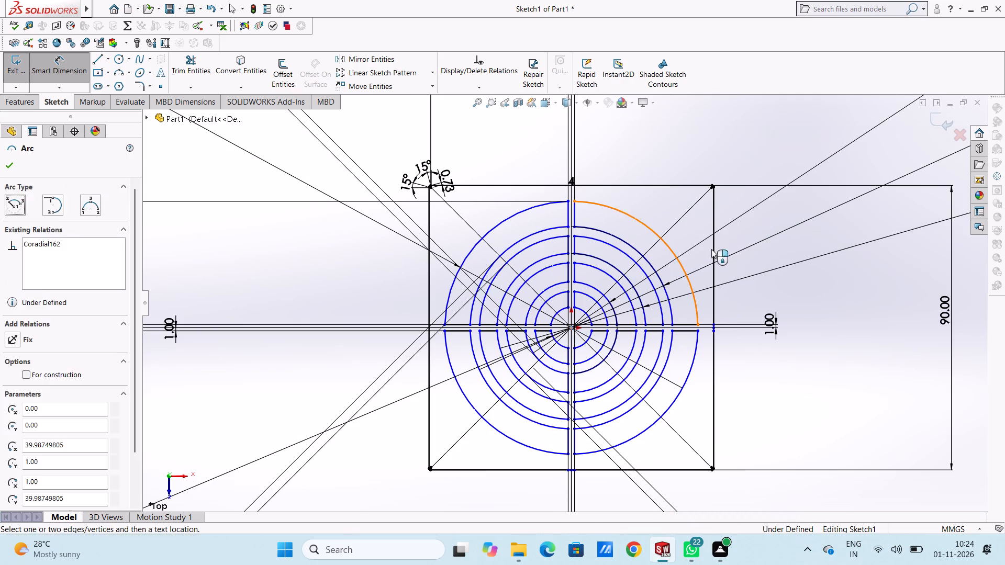
pyautogui.click(669, 245)
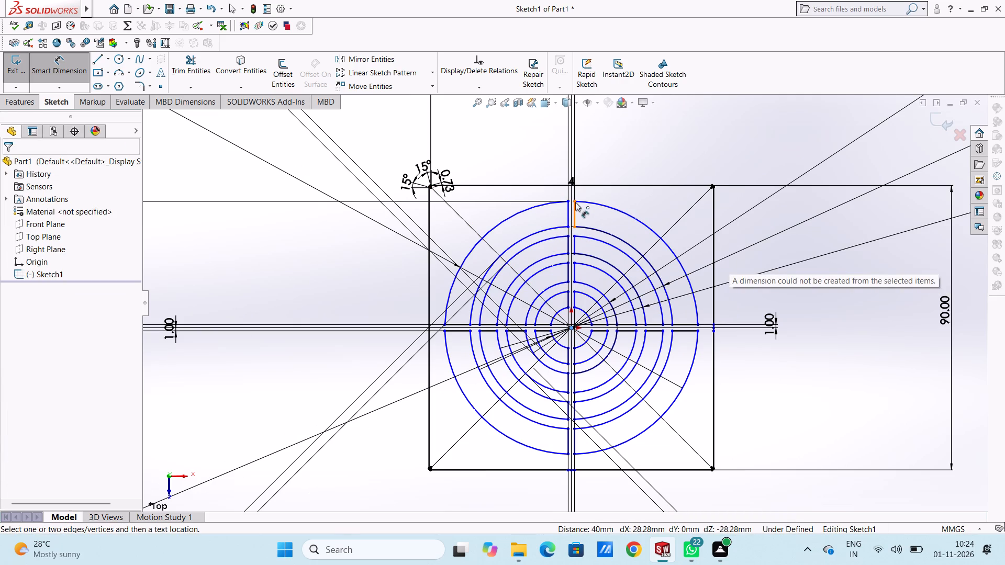
pyautogui.click(575, 201)
pyautogui.click(896, 245)
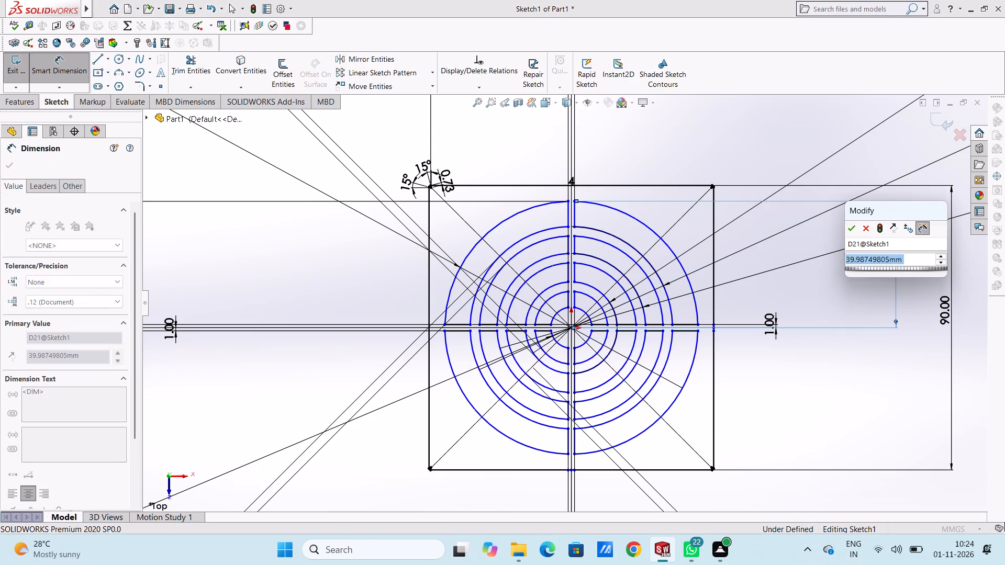
pyautogui.moveTo(850, 232); pyautogui.dragTo(845, 231)
pyautogui.click(820, 235)
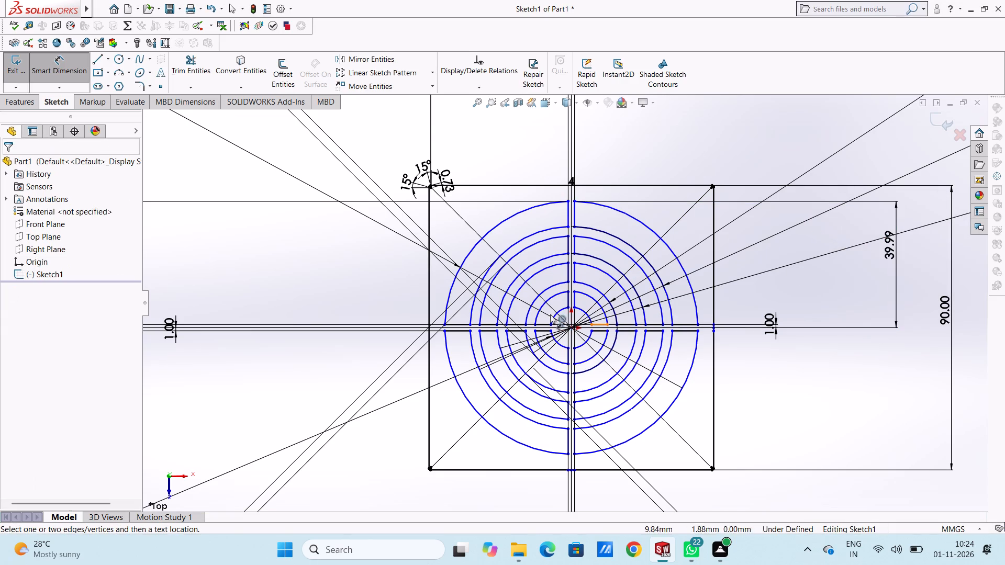
# Dimension the vertical distance from the origin to the 64 mm circle's top endpoint just left of the vertical split, accepting the existing value.
pyautogui.scroll(-7, 579, 315)
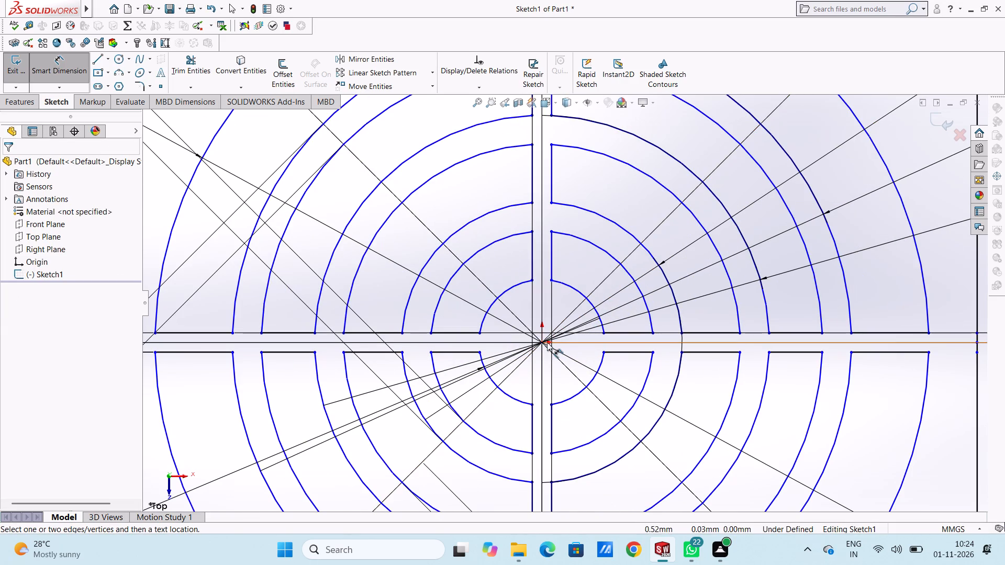
pyautogui.click(543, 343)
pyautogui.scroll(6, 565, 254)
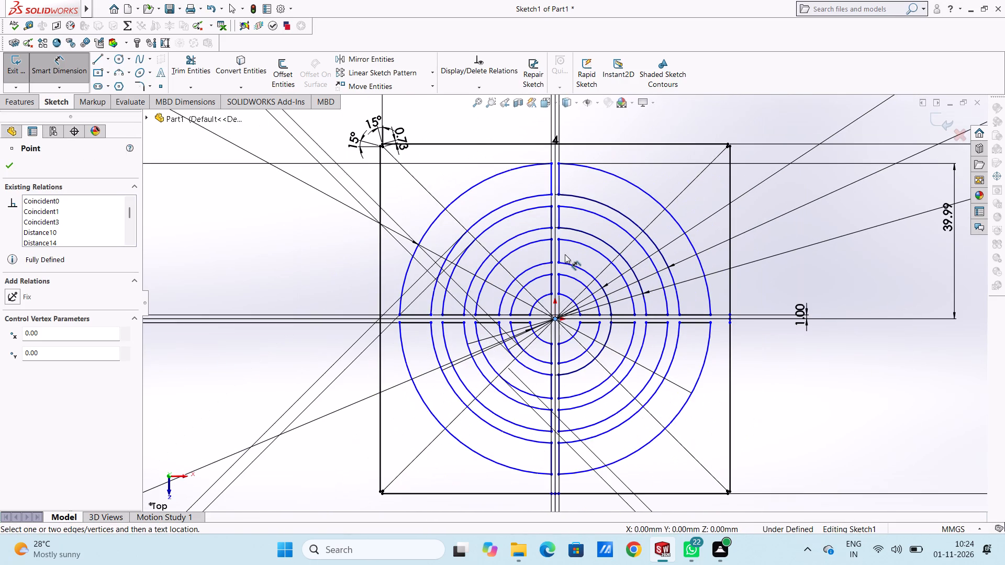
pyautogui.scroll(5, 565, 254)
pyautogui.scroll(-2, 543, 270)
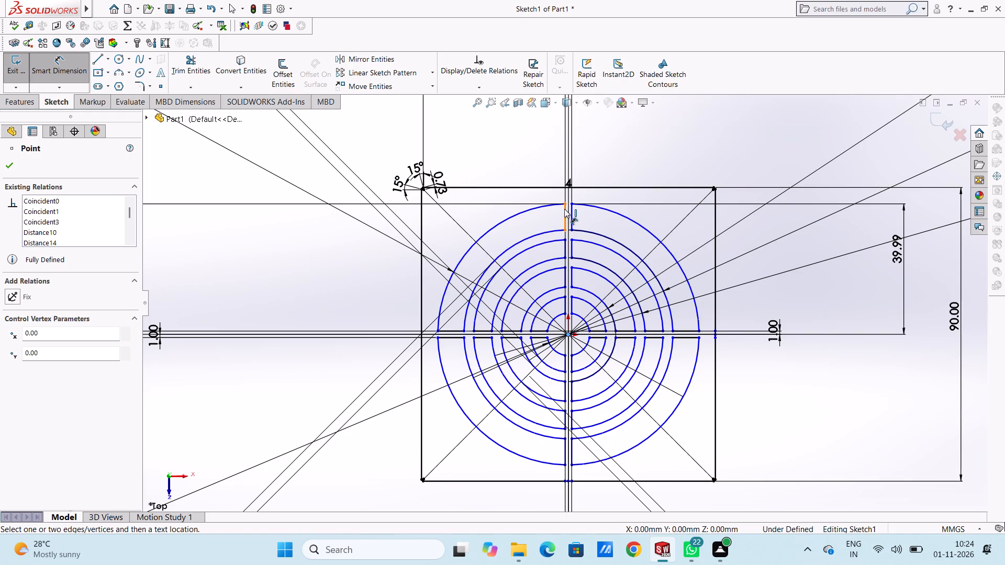
pyautogui.click(565, 230)
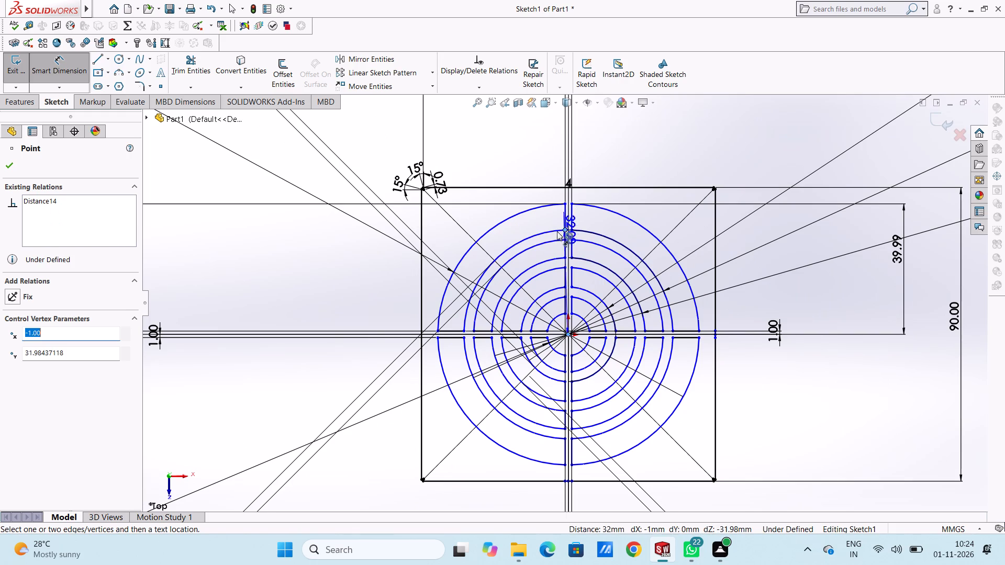
pyautogui.scroll(3, 300, 238)
pyautogui.click(249, 254)
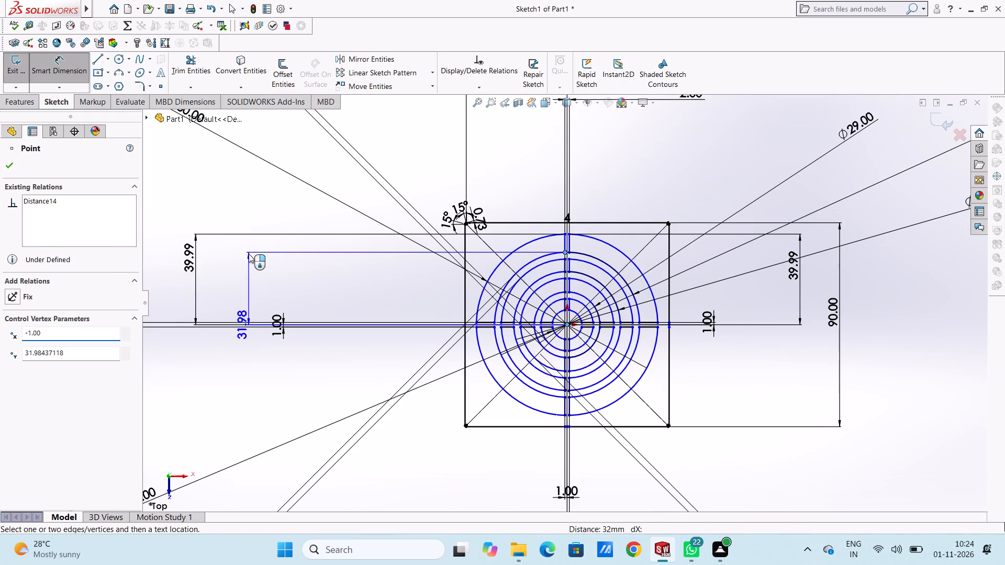
pyautogui.click(200, 241)
pyautogui.click(258, 178)
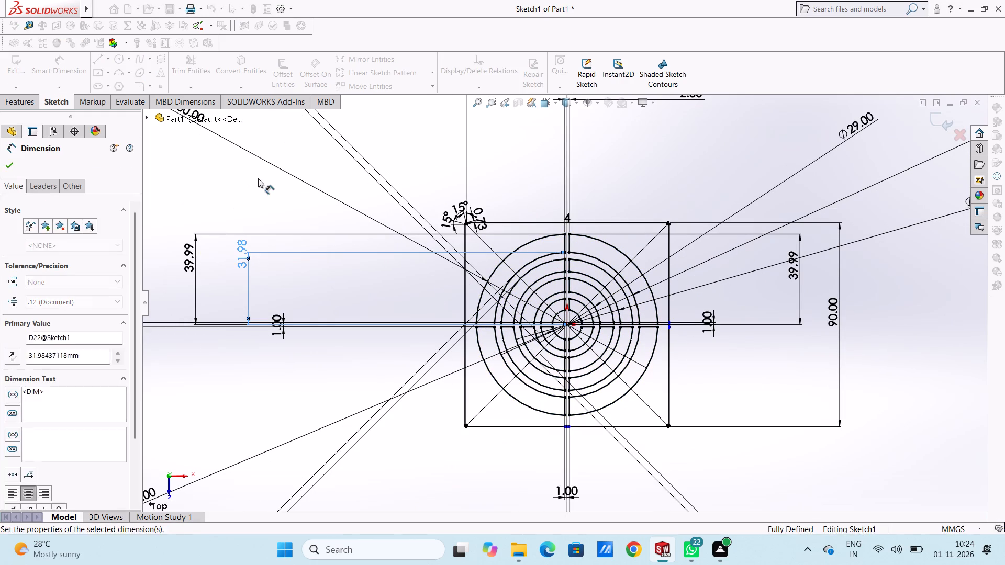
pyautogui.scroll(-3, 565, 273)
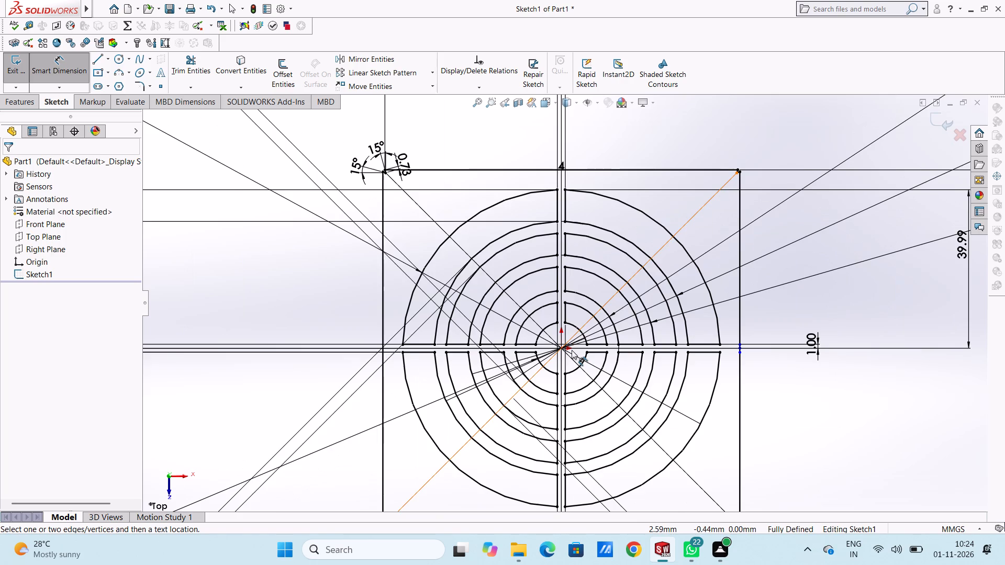
# Extrude the four regions forming the square frame, solid rings and cross ribs as a blind 20 mm boss.
pyautogui.scroll(3, 572, 350)
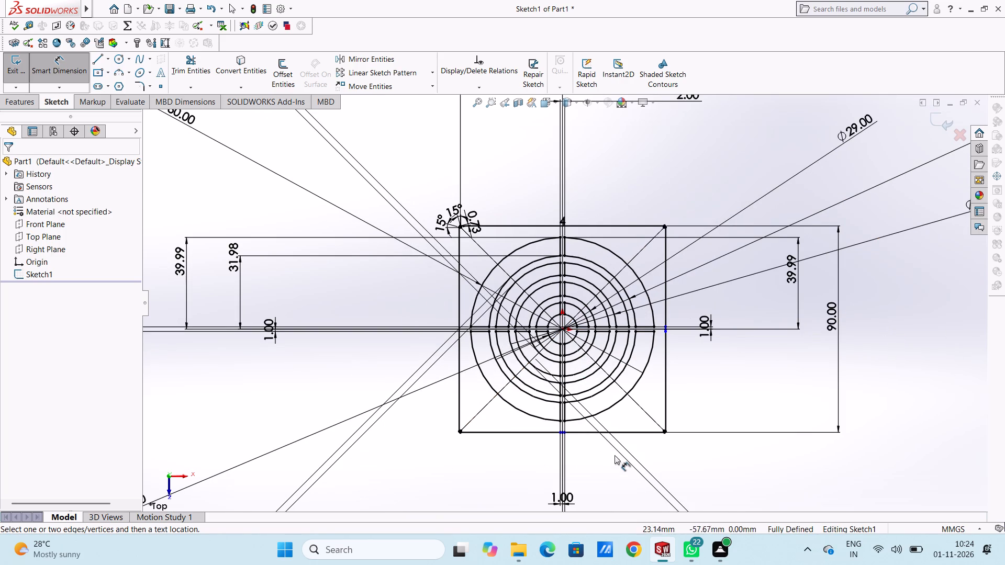
pyautogui.scroll(-4, 552, 343)
pyautogui.scroll(5, 551, 342)
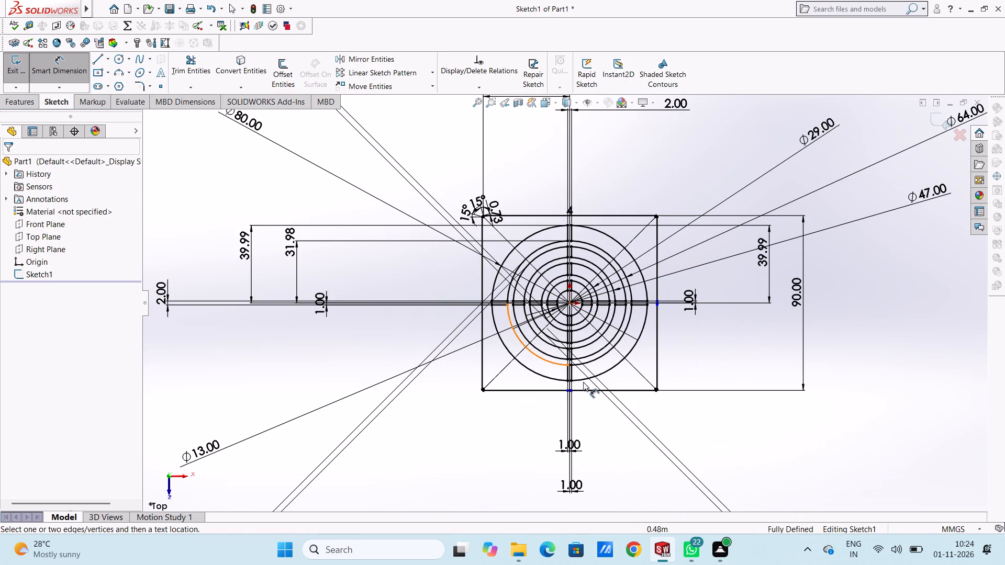
pyautogui.click(60, 71)
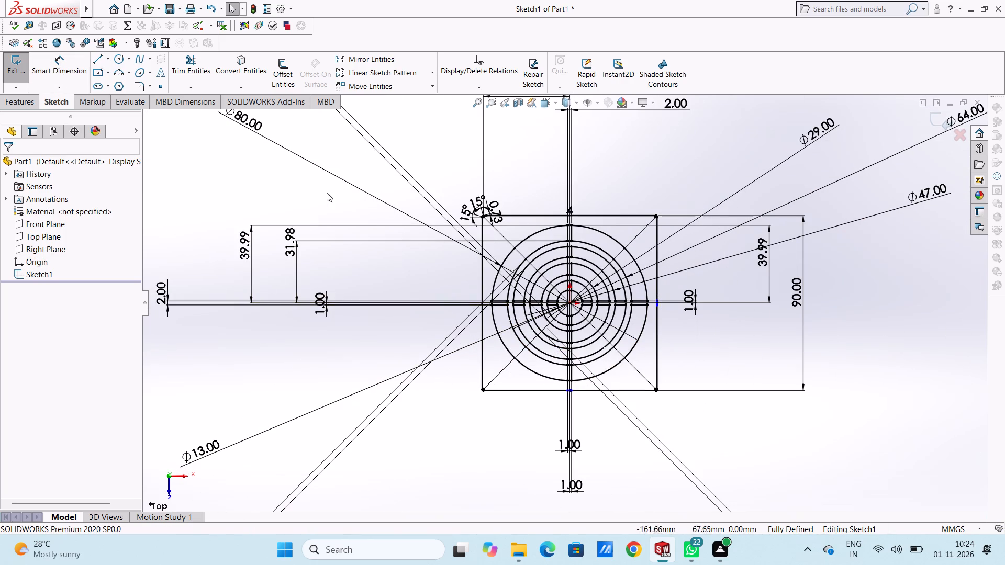
pyautogui.moveTo(647, 183); pyautogui.dragTo(623, 198, button='middle')
pyautogui.scroll(-4, 610, 259)
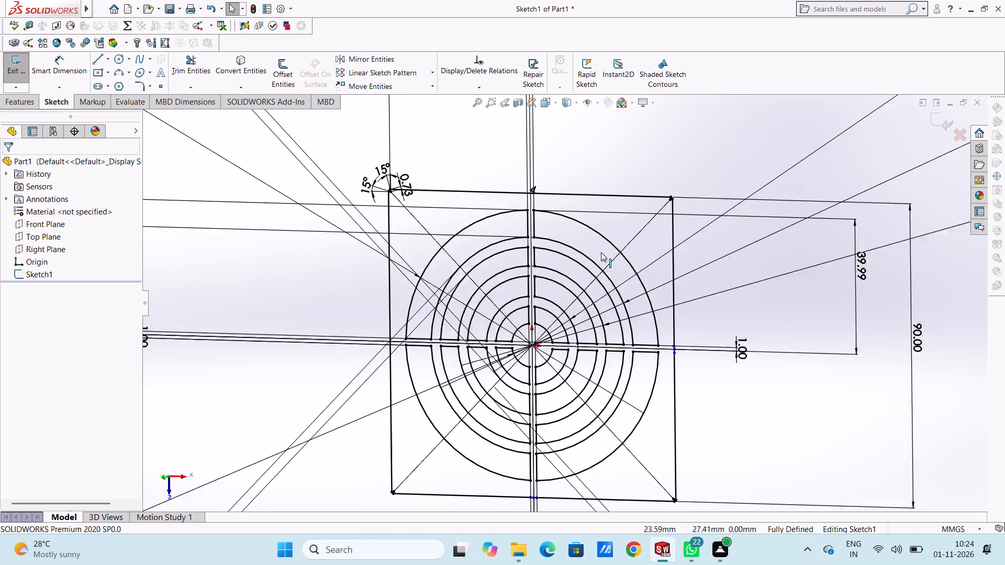
pyautogui.scroll(3, 589, 317)
pyautogui.scroll(-2, 594, 372)
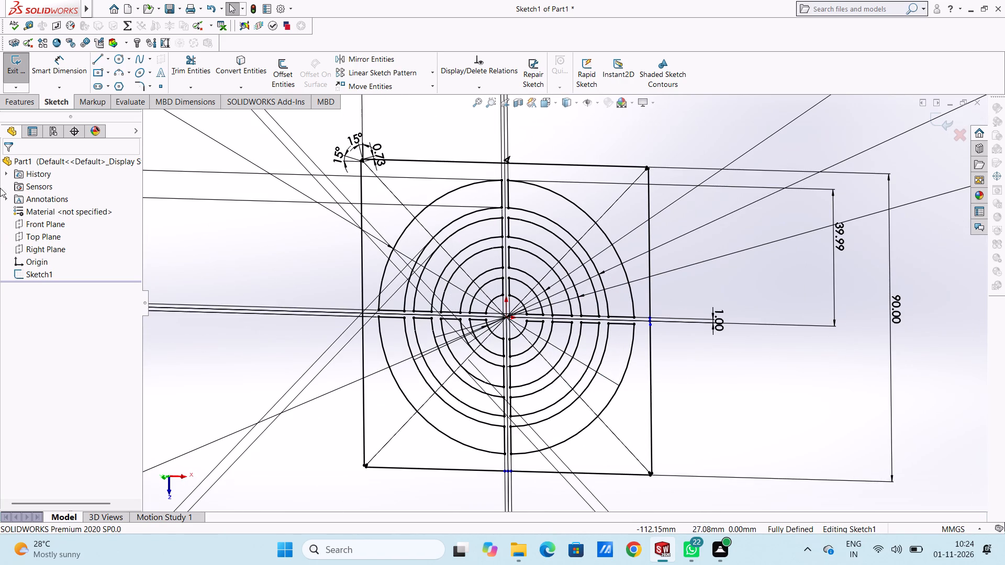
pyautogui.click(18, 105)
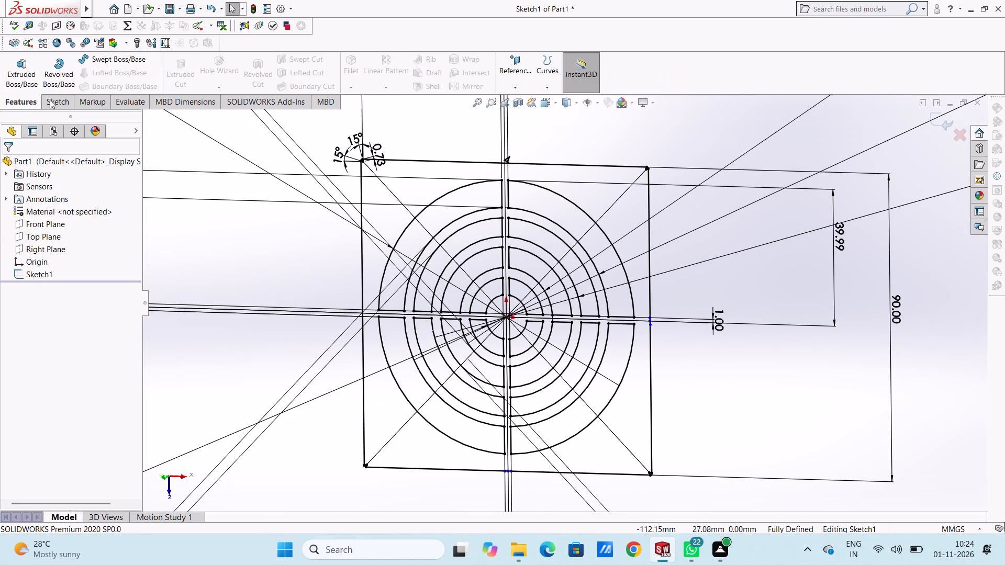
pyautogui.click(21, 77)
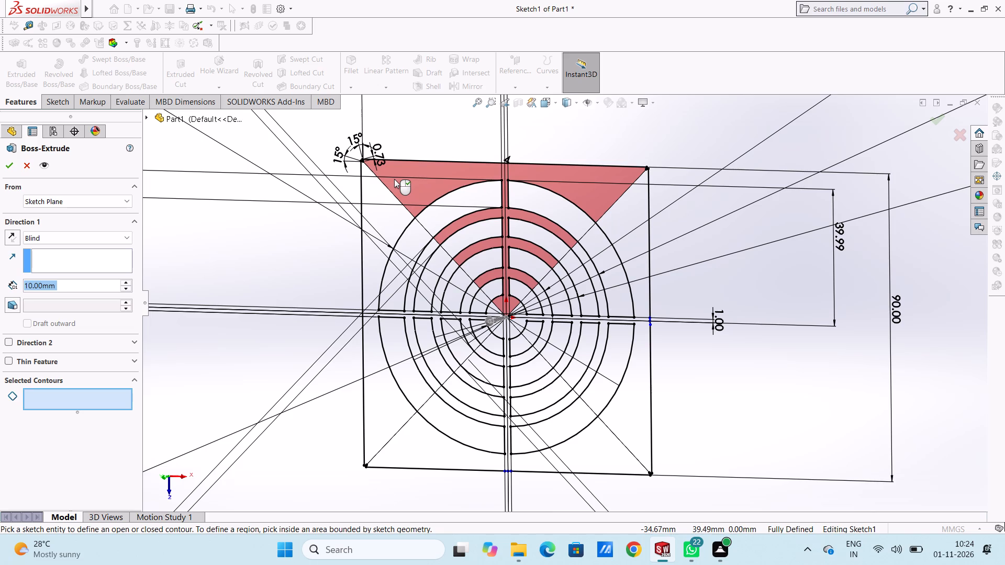
pyautogui.scroll(-1, 396, 182)
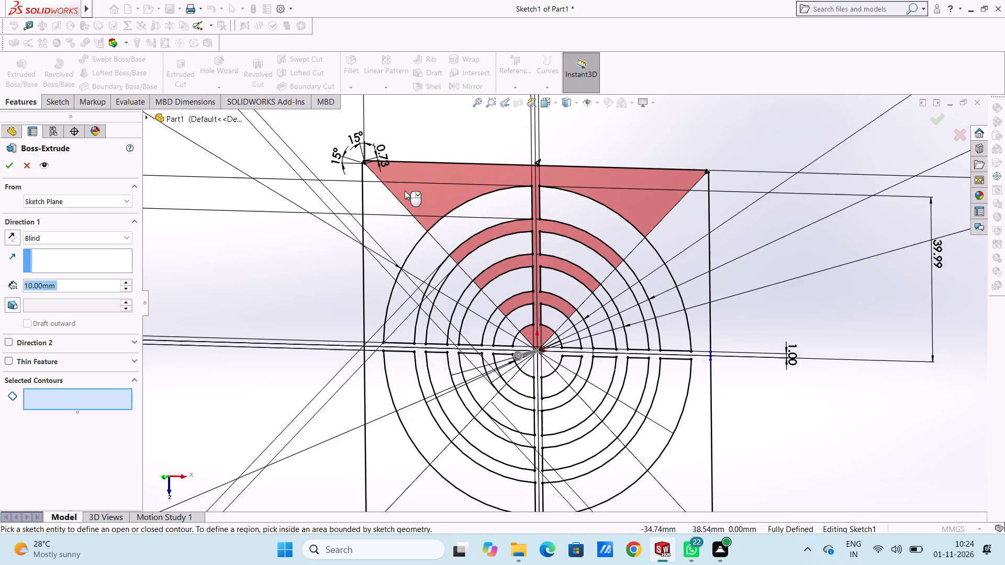
pyautogui.scroll(-1, 405, 190)
pyautogui.click(441, 187)
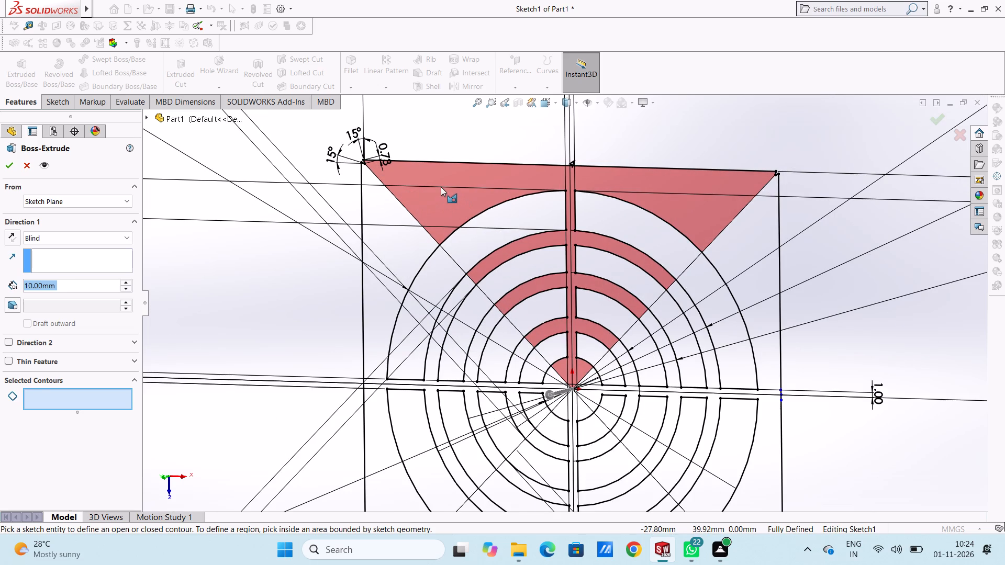
pyautogui.click(381, 231)
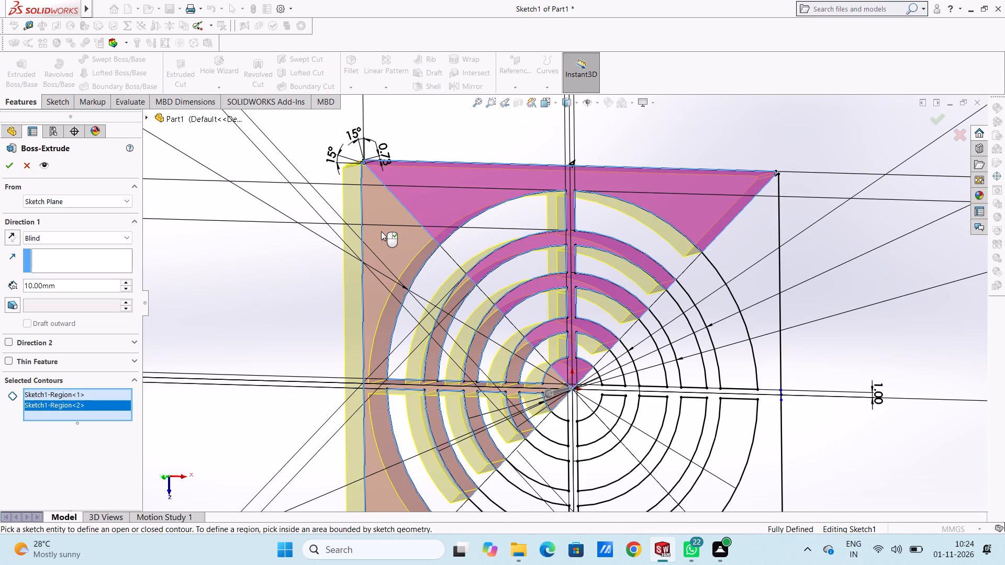
pyautogui.click(764, 369)
pyautogui.scroll(4, 687, 385)
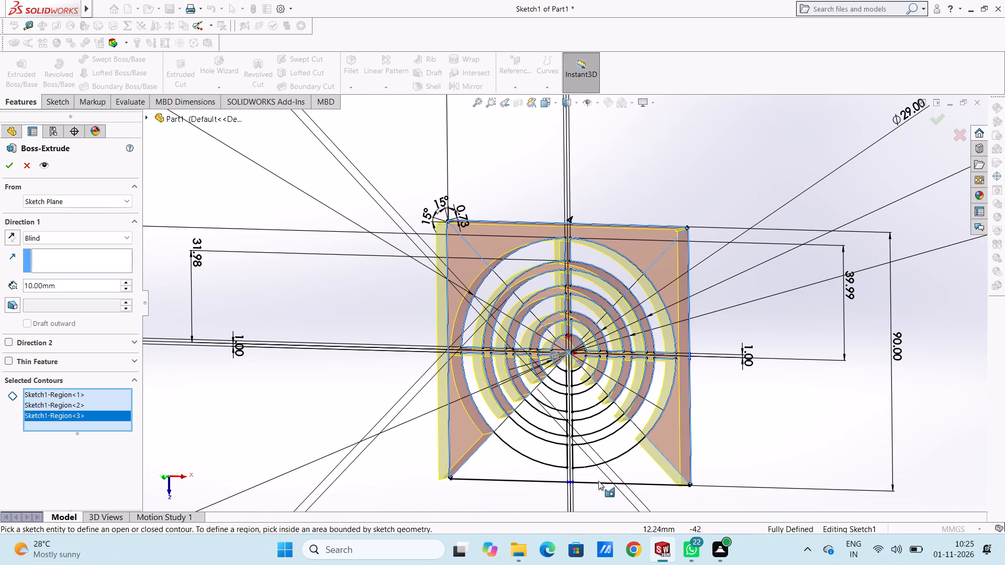
pyautogui.click(621, 471)
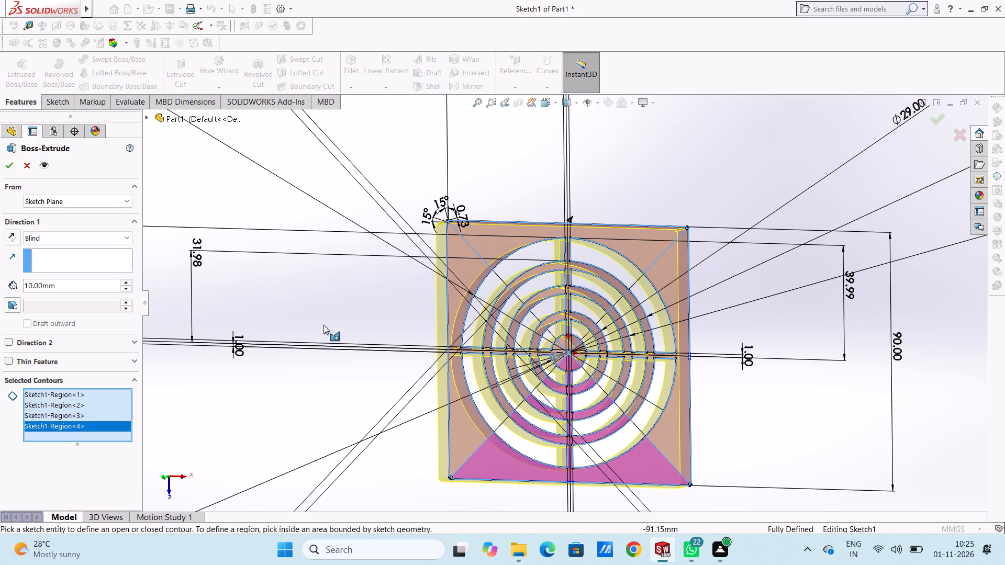
pyautogui.doubleClick(68, 283)
pyautogui.write('20')
pyautogui.press('Return')
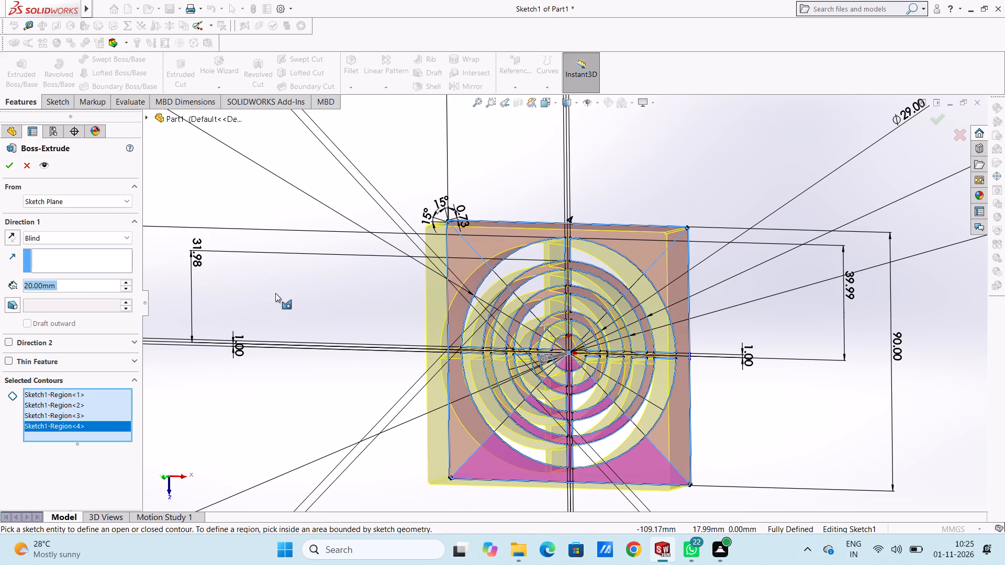
pyautogui.scroll(3, 275, 293)
pyautogui.click(10, 163)
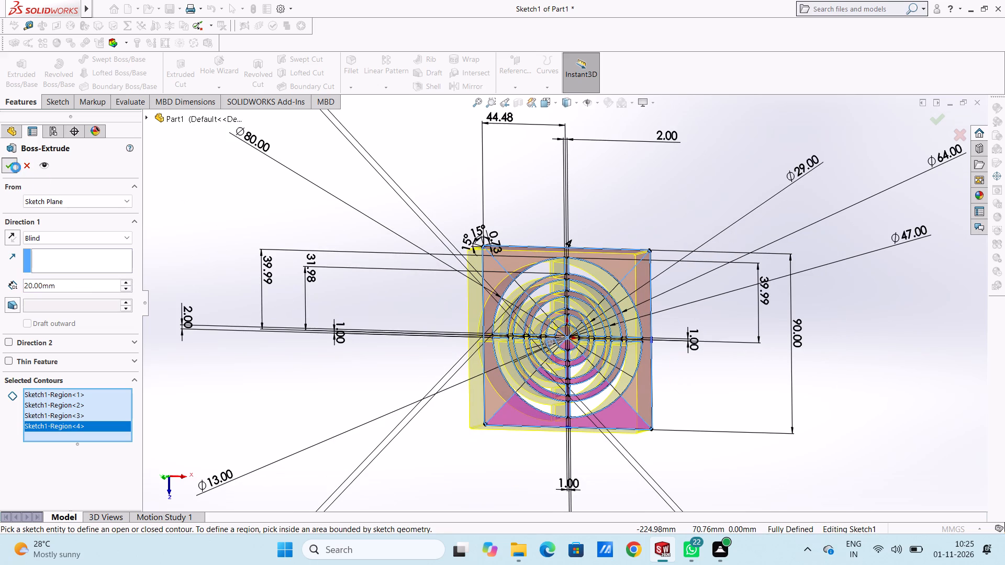
pyautogui.click(248, 206)
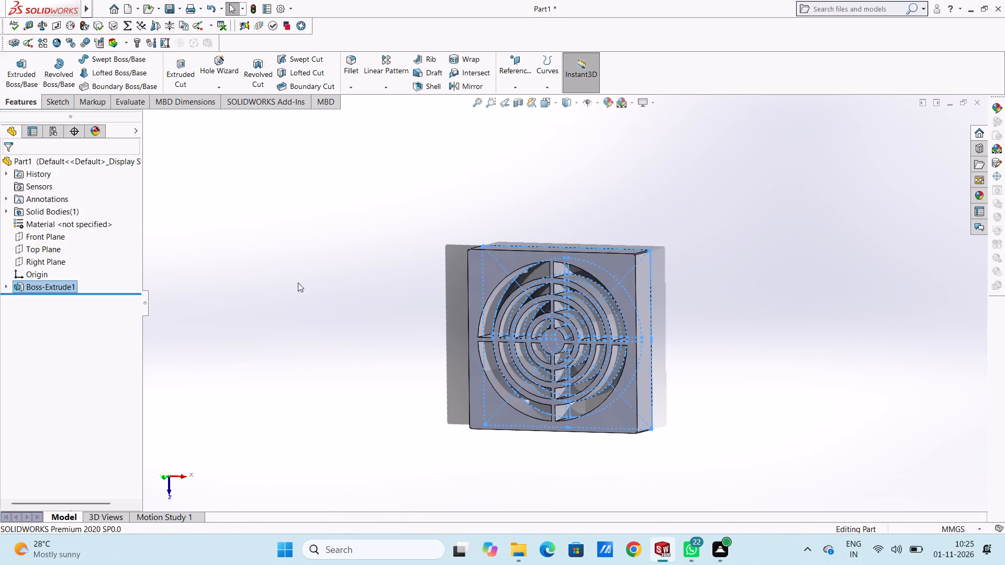
# Examine the extruded grille from the side and above, including a close look at one notched corner.
pyautogui.moveTo(301, 293); pyautogui.dragTo(347, 223, button='middle')
pyautogui.moveTo(329, 404); pyautogui.dragTo(297, 248, button='middle')
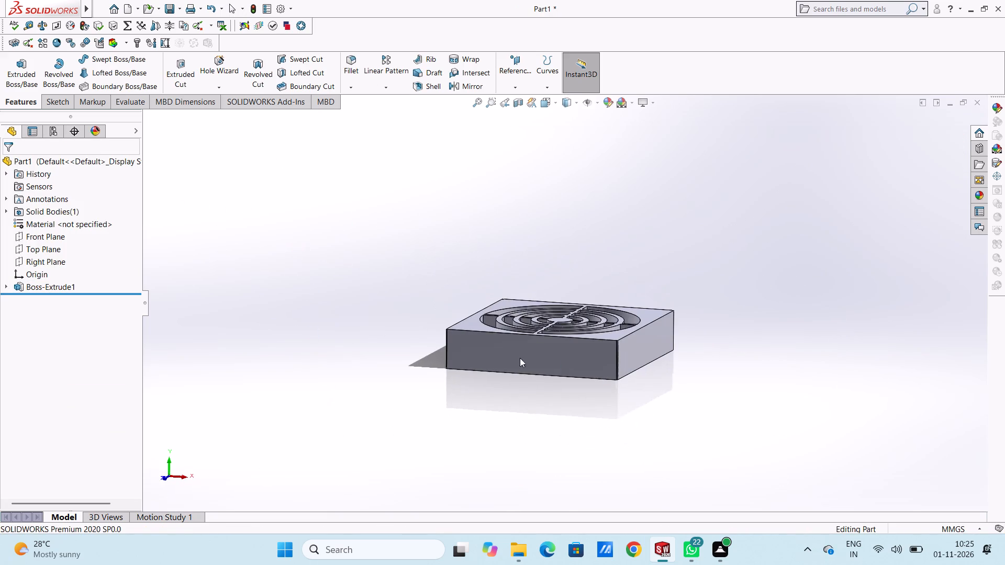
pyautogui.scroll(-5, 555, 358)
pyautogui.scroll(4, 665, 336)
pyautogui.moveTo(638, 300); pyautogui.dragTo(651, 388, button='middle')
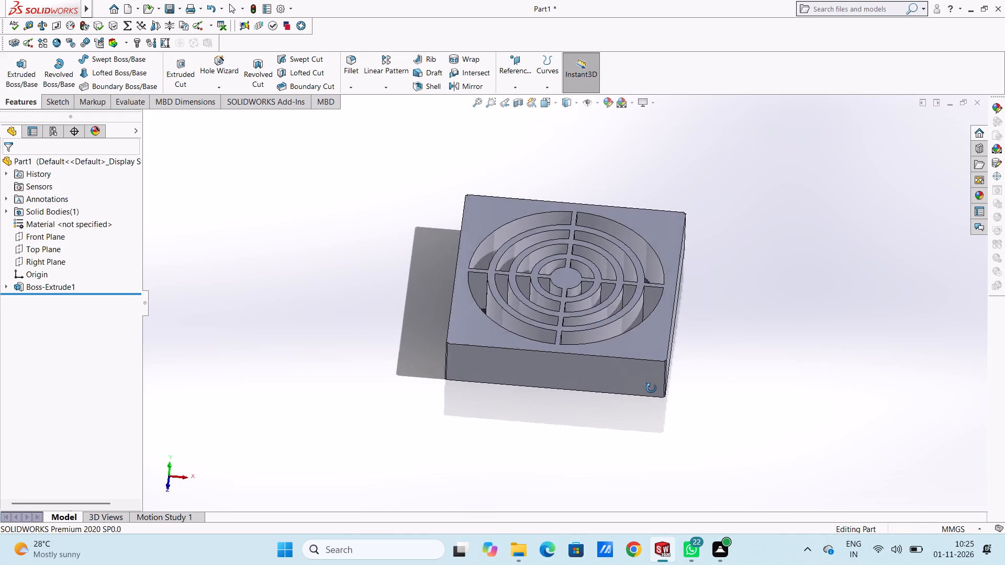
pyautogui.moveTo(651, 388); pyautogui.dragTo(636, 412, button='middle')
pyautogui.scroll(-6, 638, 414)
pyautogui.scroll(-5, 587, 285)
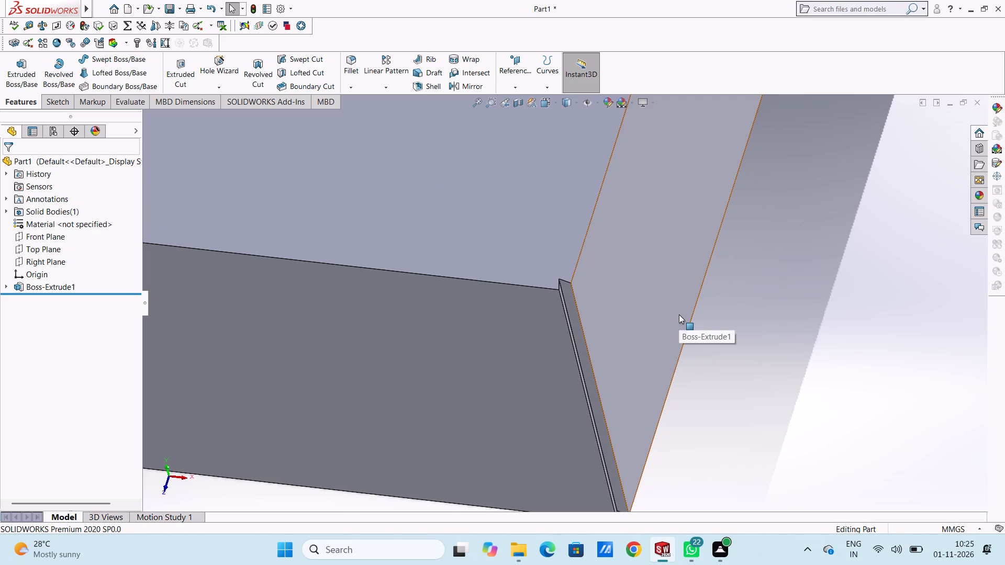
pyautogui.scroll(10, 679, 314)
pyautogui.scroll(6, 634, 321)
pyautogui.scroll(-3, 515, 261)
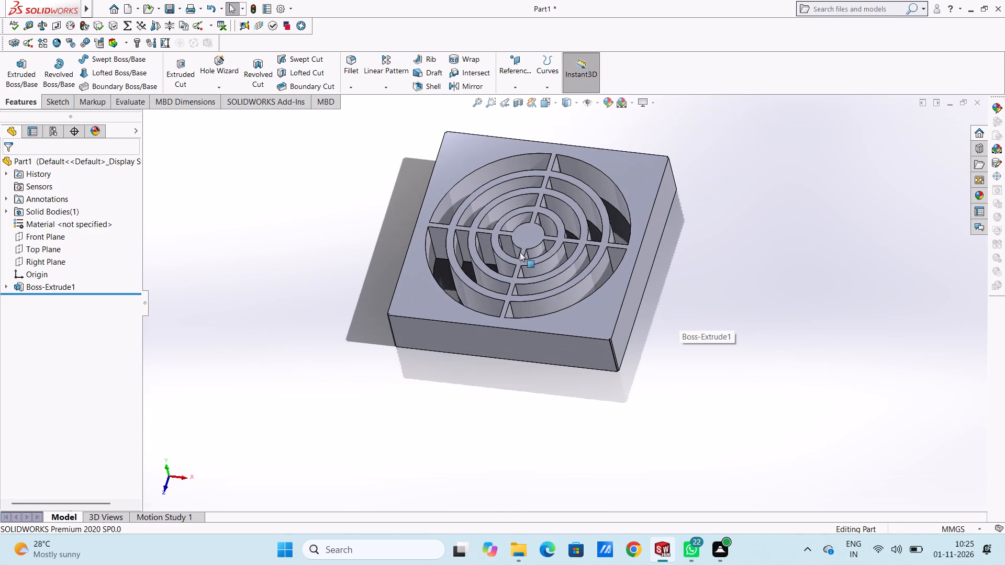
# Inspect the grille's front and back faces, rings, cross ribs, side walls and a corner notch from several angles.
pyautogui.moveTo(705, 217); pyautogui.dragTo(684, 333, button='middle')
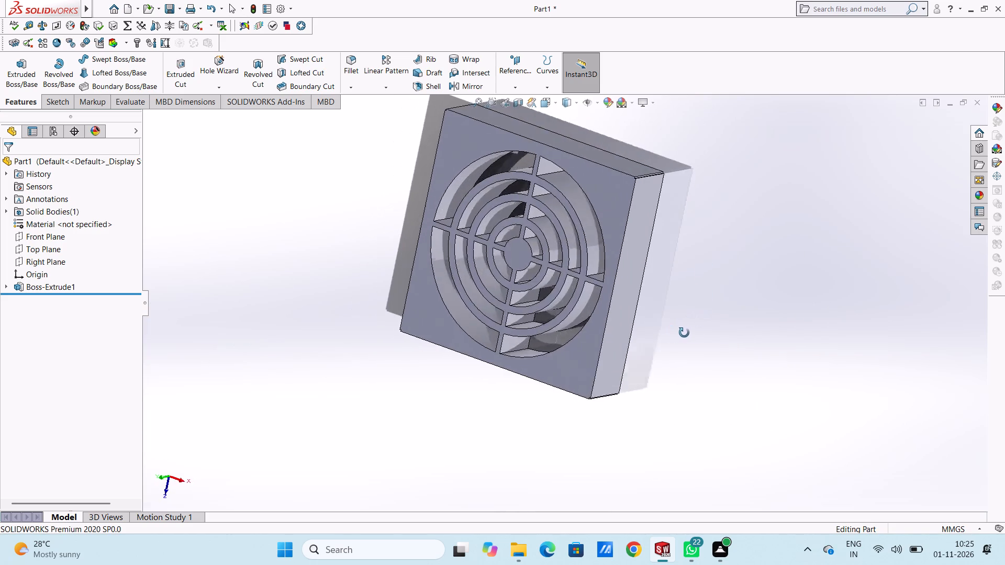
pyautogui.moveTo(684, 333); pyautogui.dragTo(519, 343, button='middle')
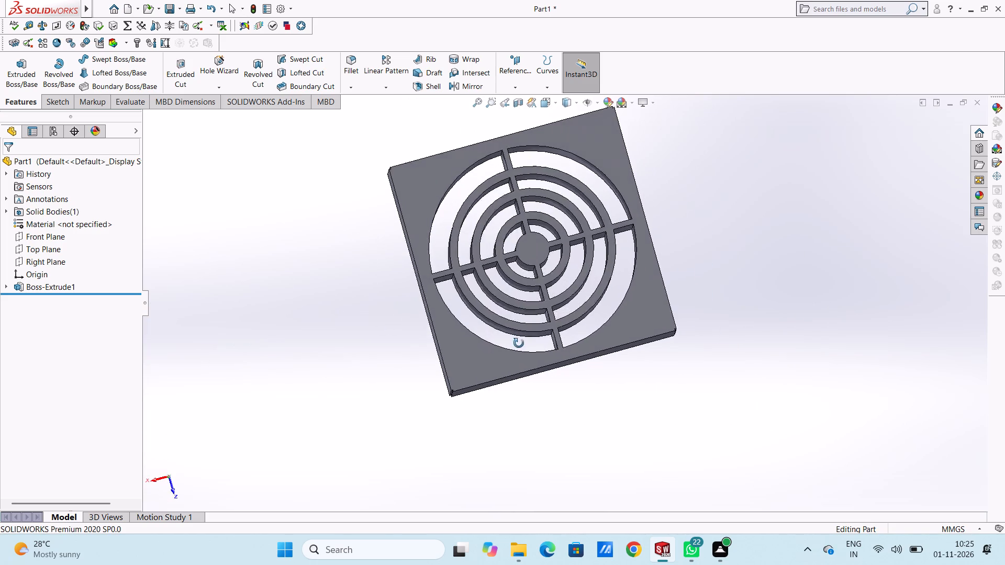
pyautogui.moveTo(519, 343); pyautogui.dragTo(699, 366, button='middle')
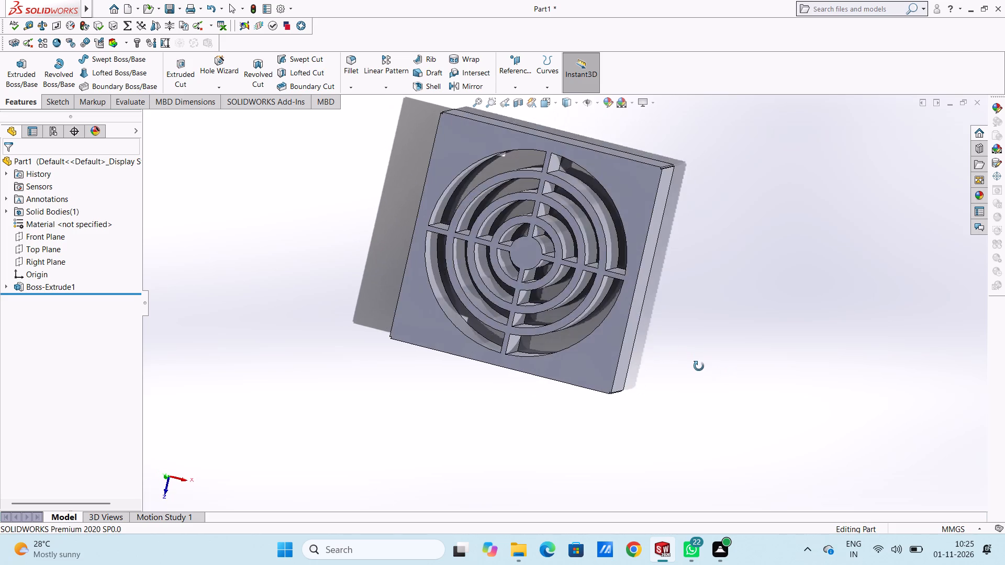
pyautogui.moveTo(699, 366); pyautogui.dragTo(691, 308, button='middle')
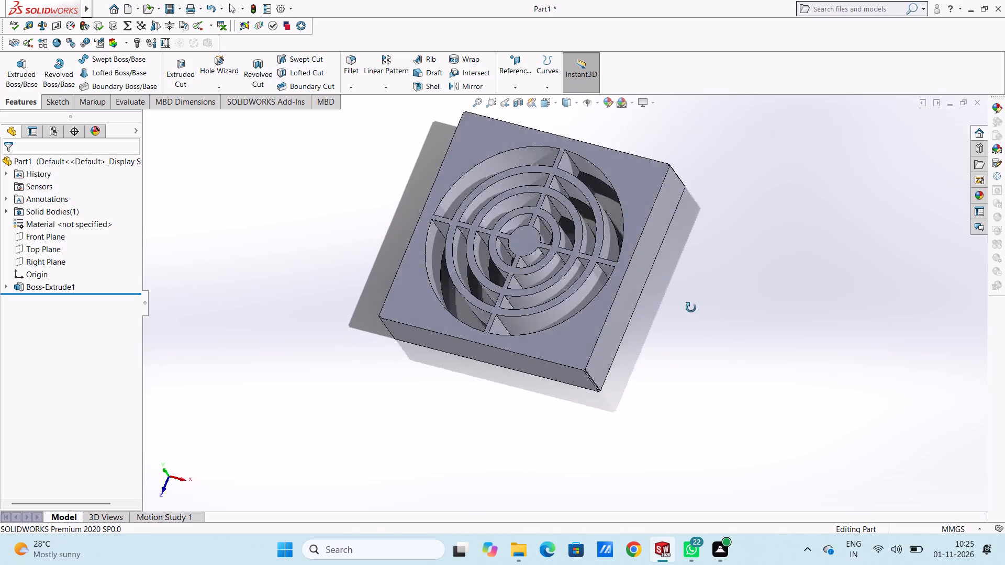
pyautogui.moveTo(691, 308); pyautogui.dragTo(697, 393, button='middle')
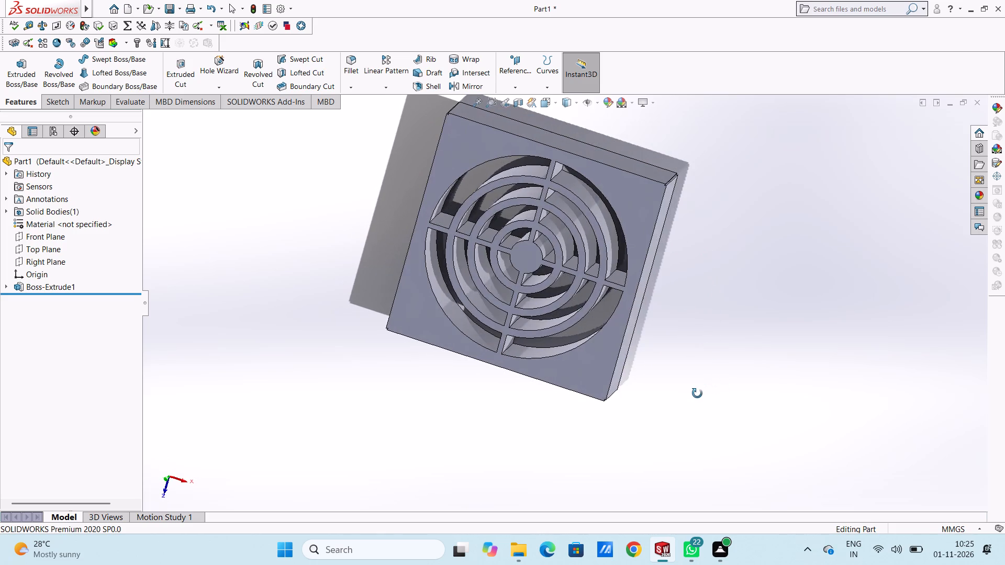
pyautogui.moveTo(697, 393); pyautogui.dragTo(708, 397, button='middle')
pyautogui.moveTo(658, 279); pyautogui.dragTo(699, 308, button='middle')
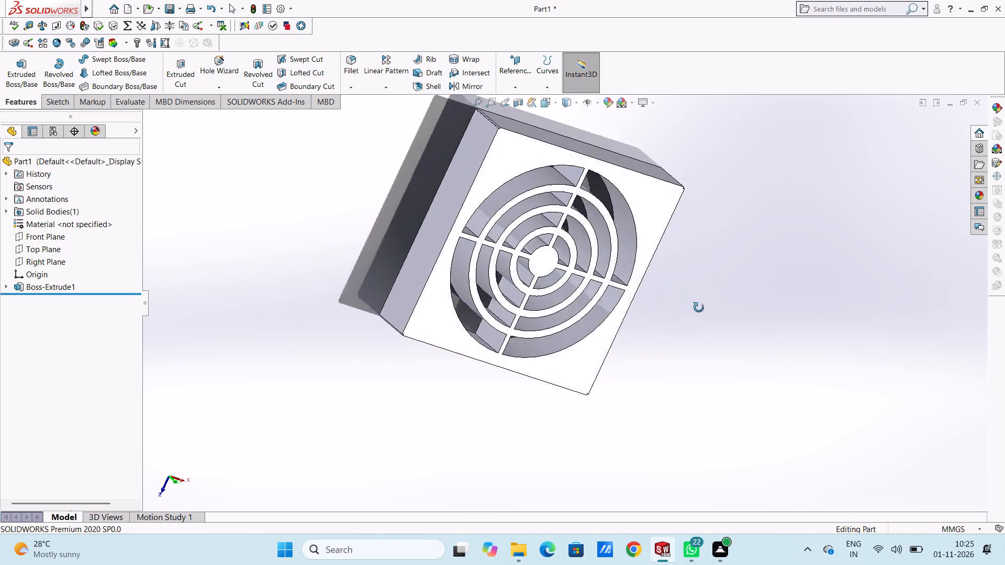
pyautogui.moveTo(699, 308); pyautogui.dragTo(854, 449, button='middle')
pyautogui.moveTo(736, 258); pyautogui.dragTo(572, 265, button='middle')
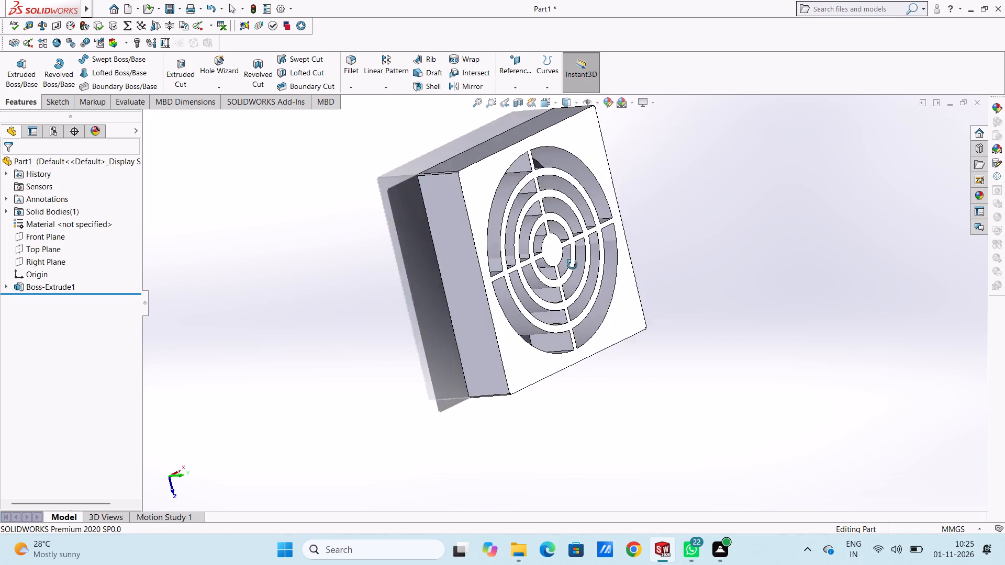
pyautogui.moveTo(572, 265); pyautogui.dragTo(553, 266, button='middle')
pyautogui.moveTo(543, 268); pyautogui.dragTo(513, 274, button='middle')
pyautogui.moveTo(557, 246); pyautogui.dragTo(552, 259, button='middle')
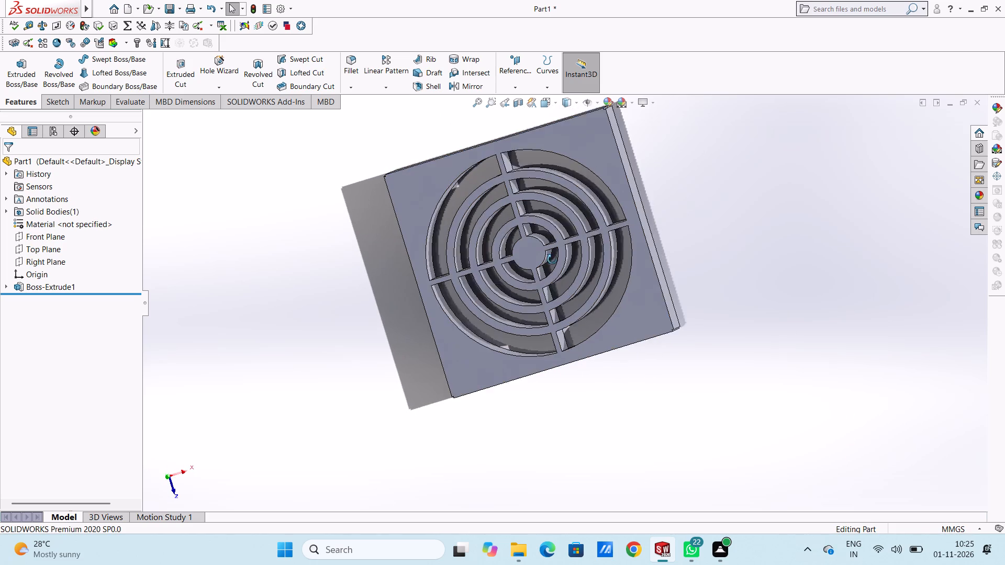
pyautogui.moveTo(552, 259); pyautogui.dragTo(558, 270, button='middle')
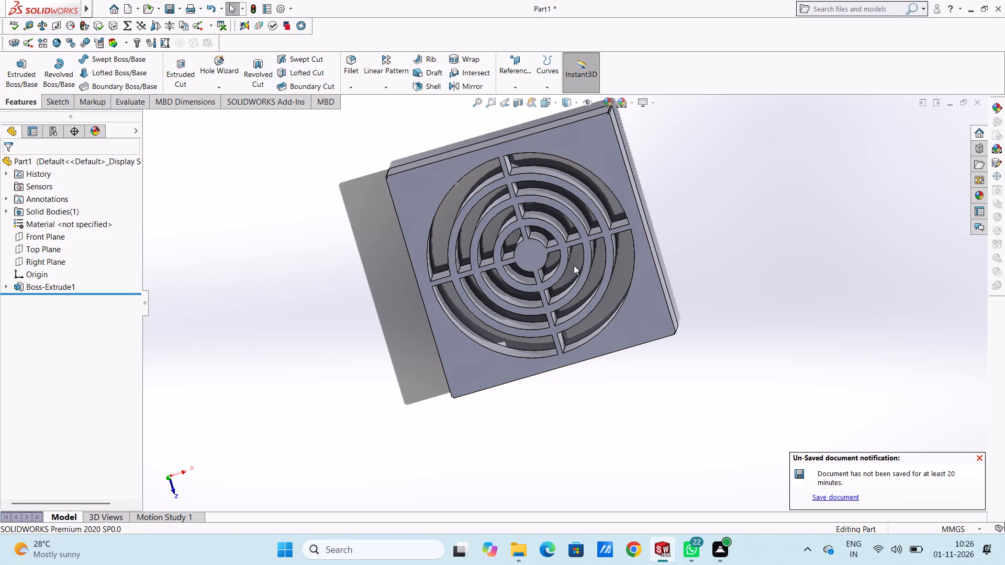
pyautogui.moveTo(702, 195); pyautogui.dragTo(699, 273, button='middle')
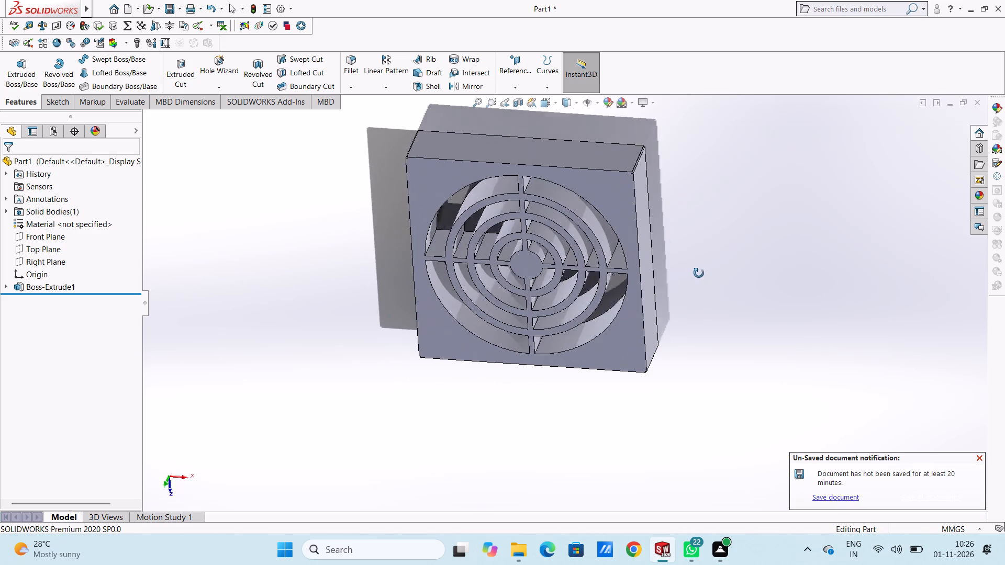
pyautogui.moveTo(699, 273); pyautogui.dragTo(707, 212, button='middle')
pyautogui.scroll(2, 705, 216)
pyautogui.moveTo(699, 266); pyautogui.dragTo(740, 235, button='middle')
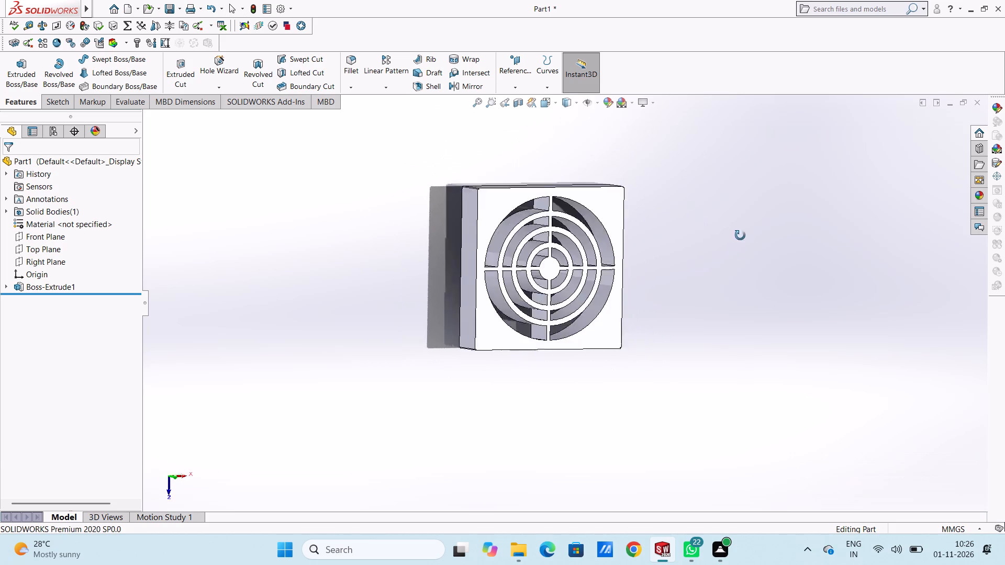
pyautogui.moveTo(740, 235); pyautogui.dragTo(691, 198, button='middle')
pyautogui.moveTo(669, 289); pyautogui.dragTo(676, 218, button='middle')
pyautogui.scroll(-5, 651, 332)
pyautogui.scroll(-5, 543, 306)
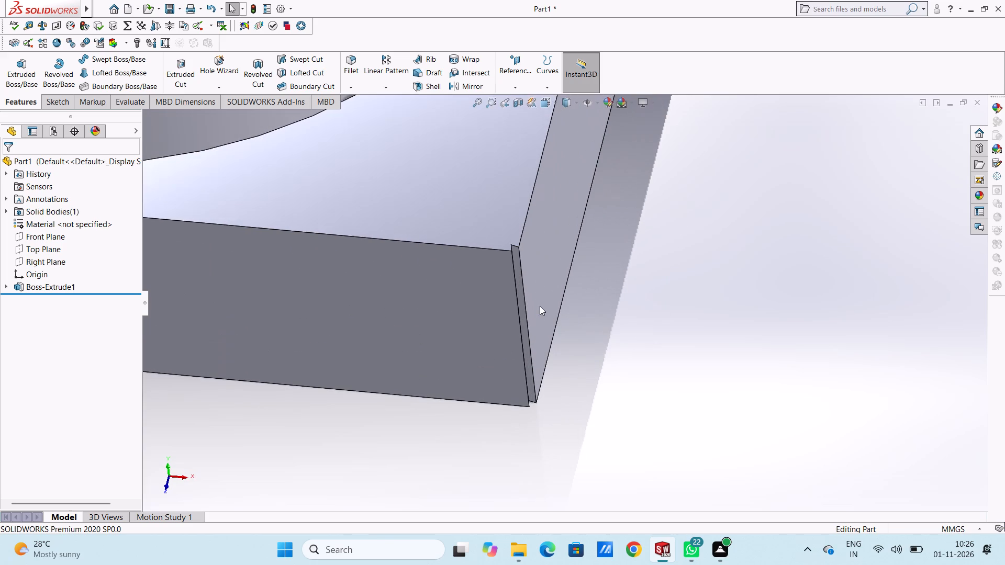
pyautogui.scroll(11, 778, 280)
pyautogui.moveTo(642, 250); pyautogui.dragTo(642, 246, button='middle')
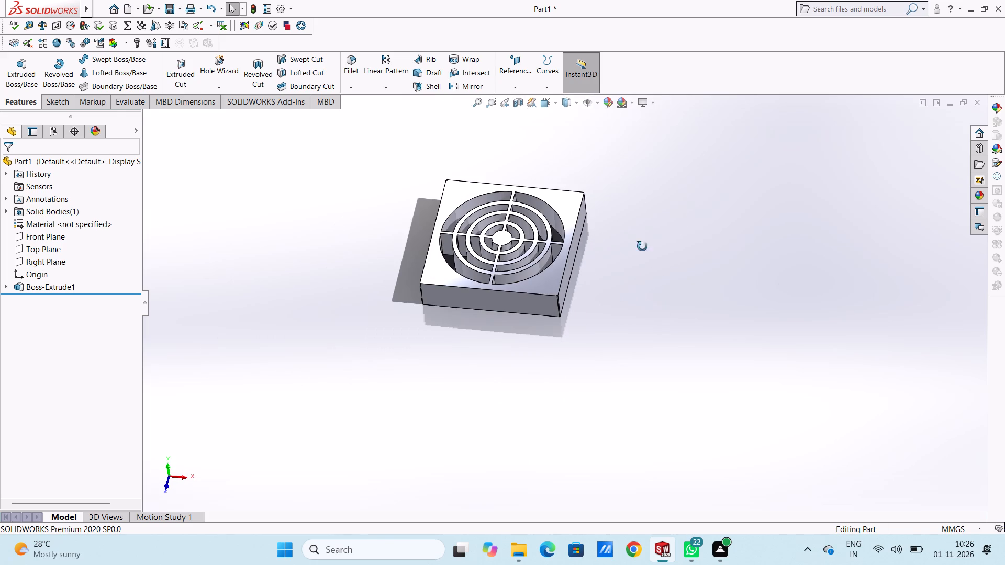
pyautogui.moveTo(642, 246); pyautogui.dragTo(635, 282, button='middle')
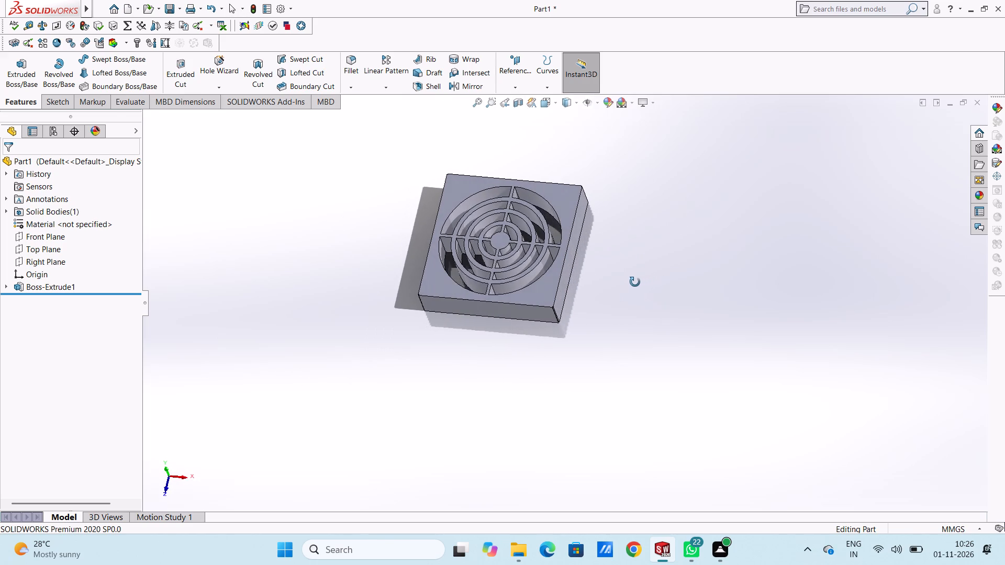
pyautogui.moveTo(635, 282); pyautogui.dragTo(652, 282, button='middle')
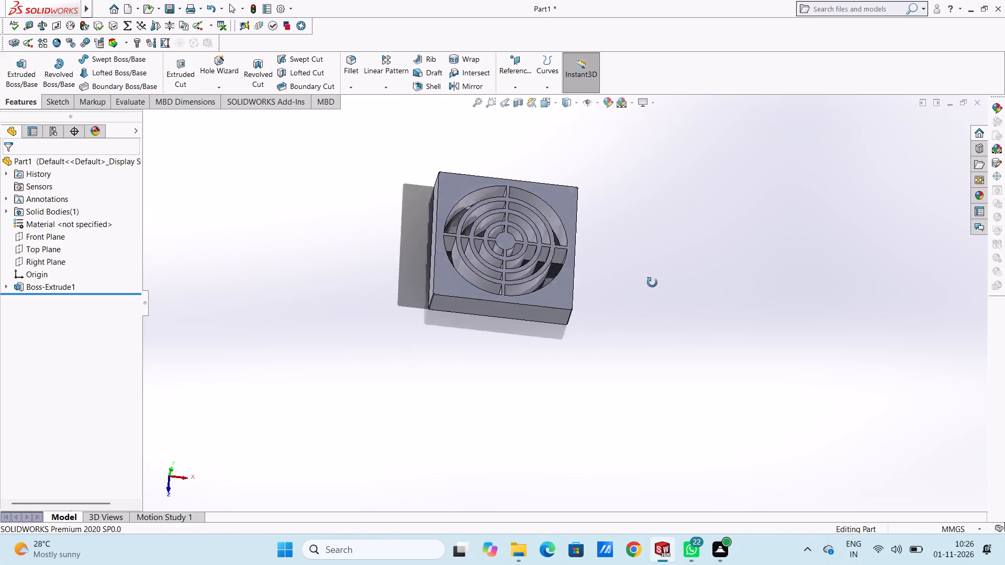
pyautogui.moveTo(652, 282); pyautogui.dragTo(625, 276, button='middle')
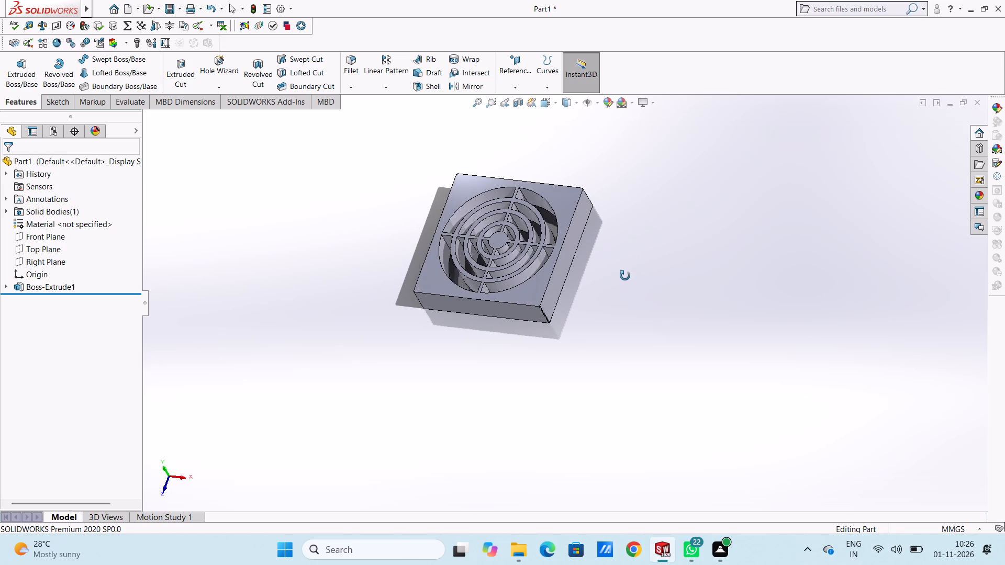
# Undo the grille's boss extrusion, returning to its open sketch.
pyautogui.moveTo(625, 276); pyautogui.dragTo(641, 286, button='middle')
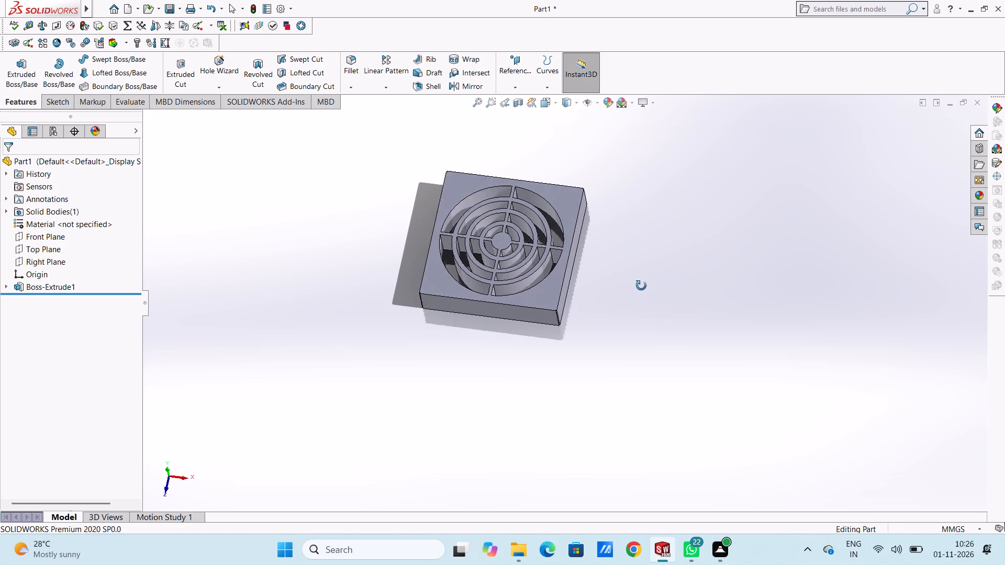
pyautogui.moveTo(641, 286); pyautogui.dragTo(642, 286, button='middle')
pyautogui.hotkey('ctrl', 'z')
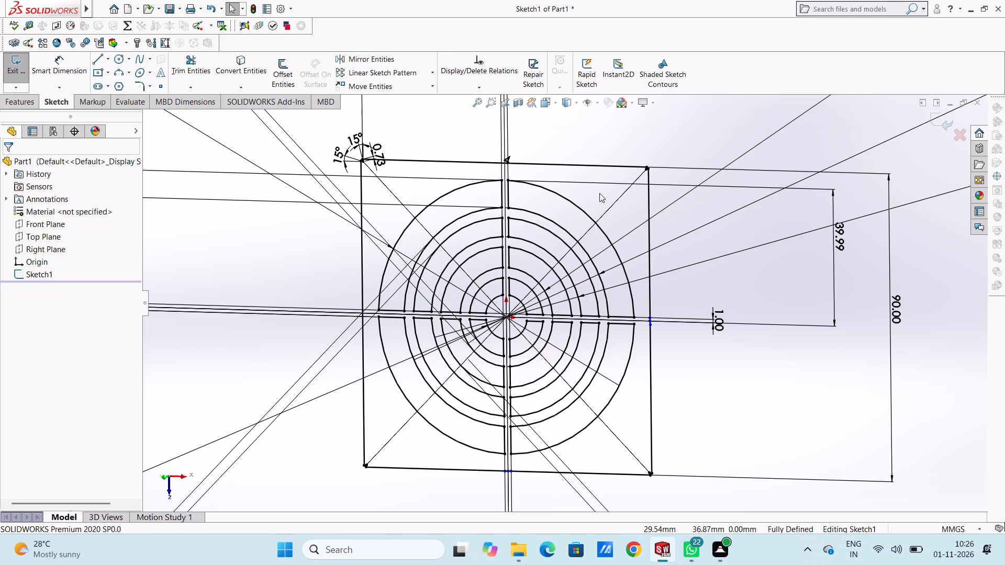
# Examine the grille sketch in the top view, including the rings, cross splits and the 15° corner notch.
pyautogui.hotkey('ctrl', '5')
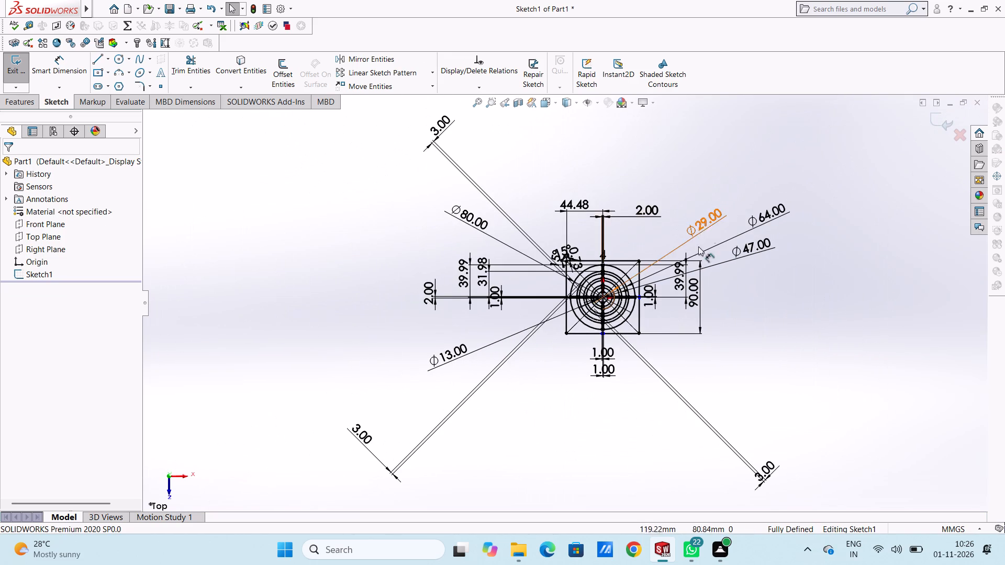
pyautogui.scroll(-6, 651, 336)
pyautogui.scroll(-5, 443, 166)
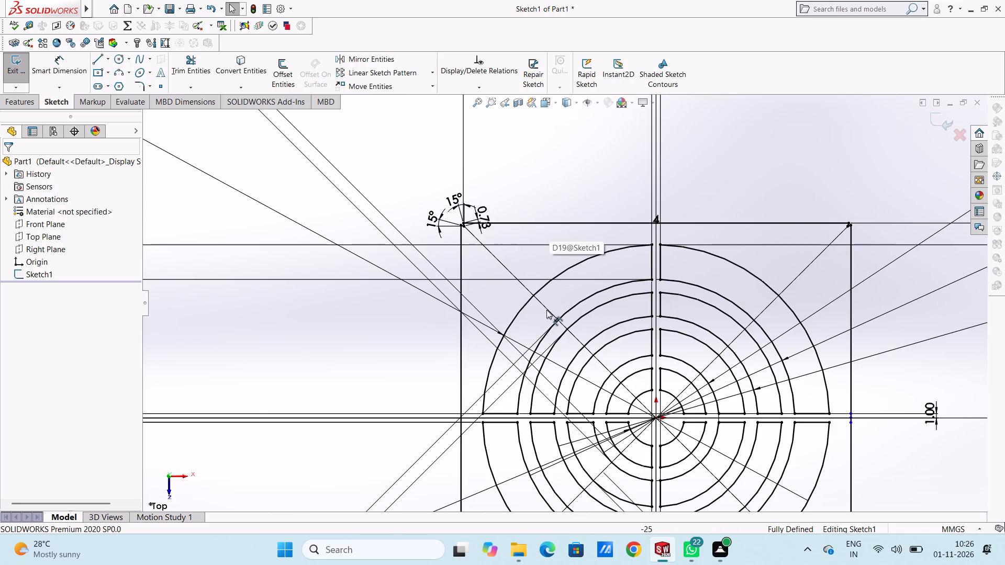
pyautogui.scroll(2, 546, 310)
pyautogui.scroll(-3, 571, 459)
pyautogui.scroll(5, 595, 421)
pyautogui.scroll(-3, 593, 425)
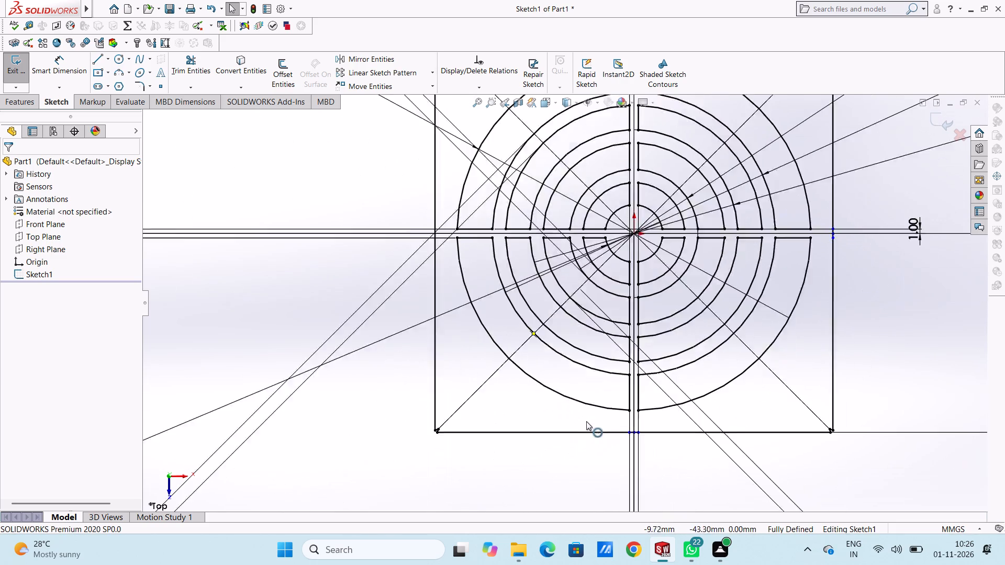
pyautogui.scroll(4, 580, 306)
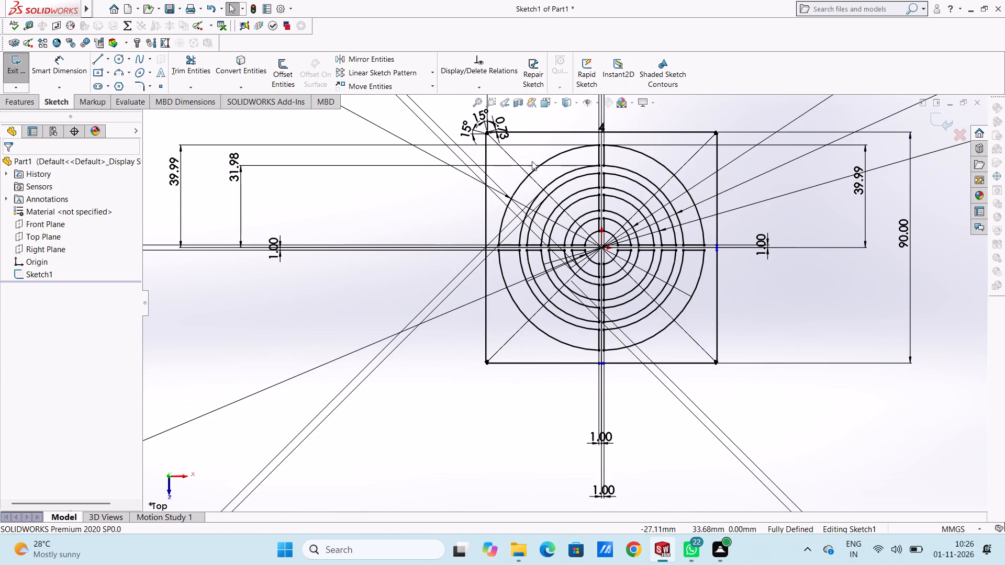
pyautogui.scroll(3, 532, 161)
pyautogui.scroll(-5, 524, 190)
pyautogui.scroll(-3, 538, 250)
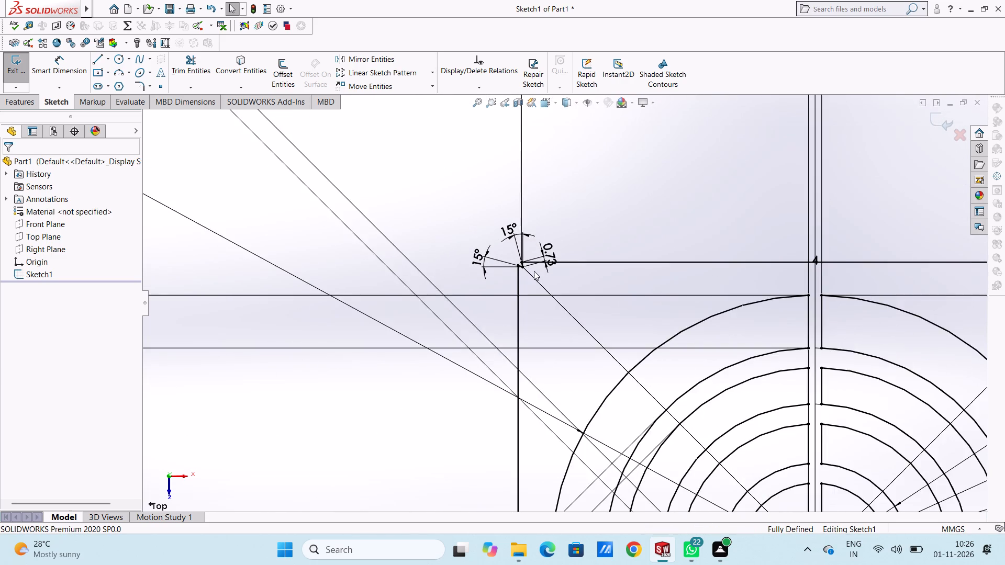
pyautogui.scroll(-4, 534, 273)
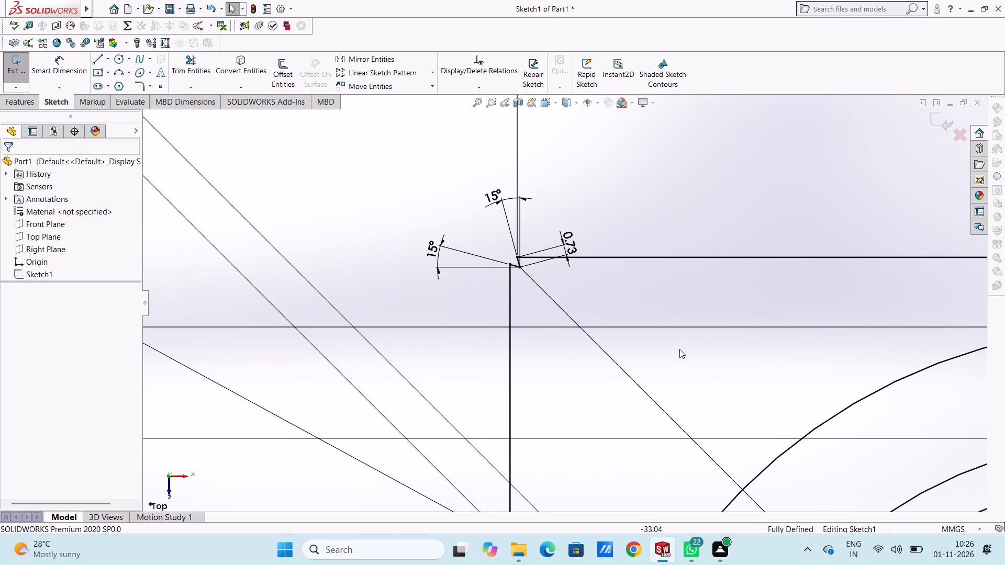
pyautogui.scroll(2, 674, 351)
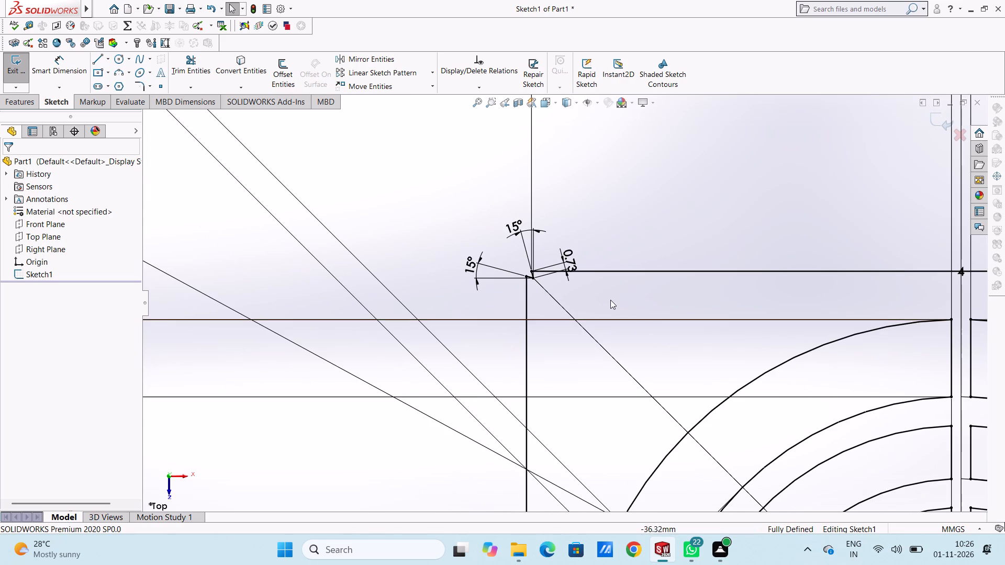
pyautogui.scroll(-2, 610, 300)
pyautogui.scroll(4, 609, 300)
pyautogui.scroll(5, 685, 360)
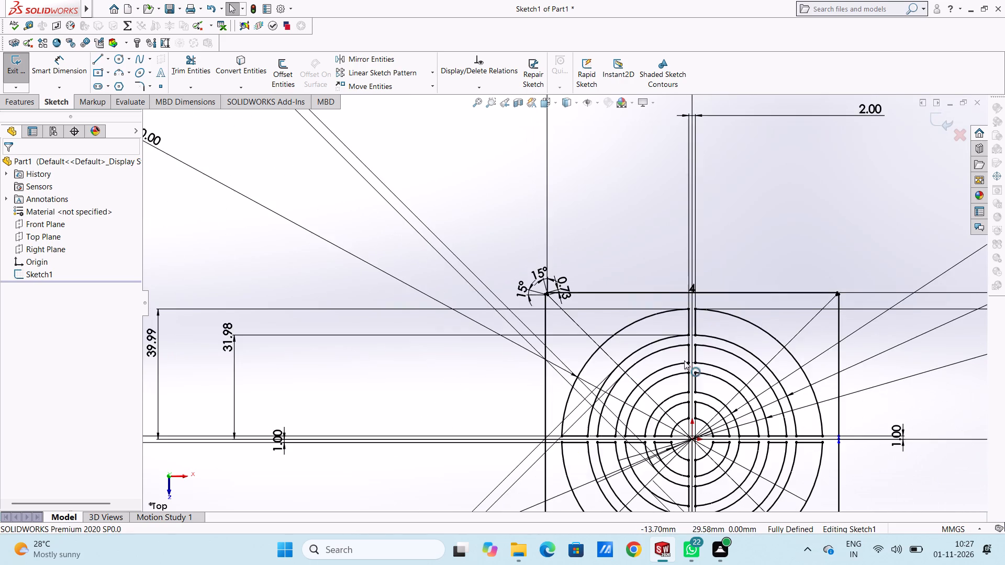
pyautogui.scroll(3, 693, 385)
pyautogui.scroll(-3, 623, 421)
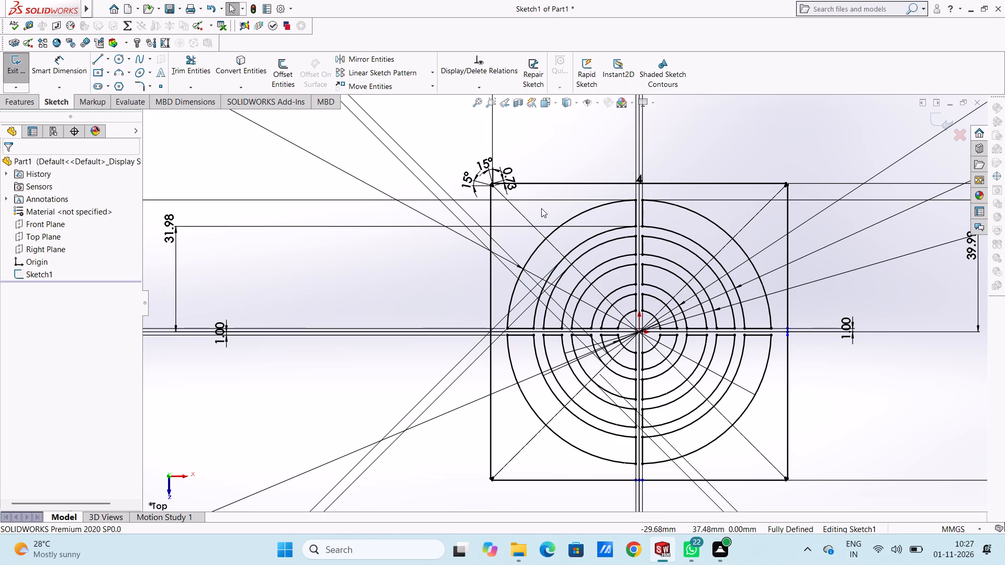
# Extrude the four sketch regions forming the square frame, solid rings and cross ribs as a blind 20 mm boss.
pyautogui.click(26, 101)
pyautogui.click(23, 78)
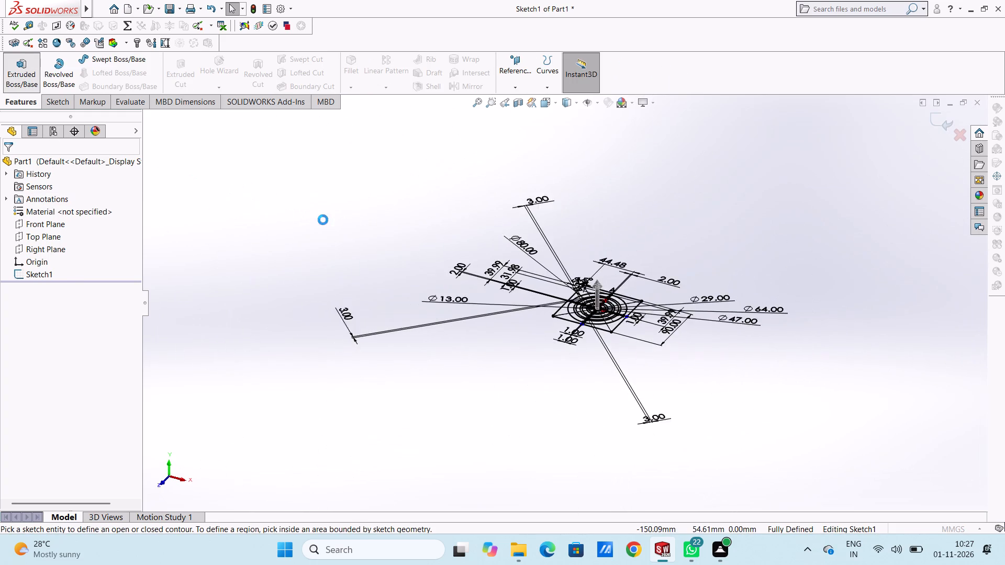
pyautogui.moveTo(445, 175); pyautogui.dragTo(430, 258, button='middle')
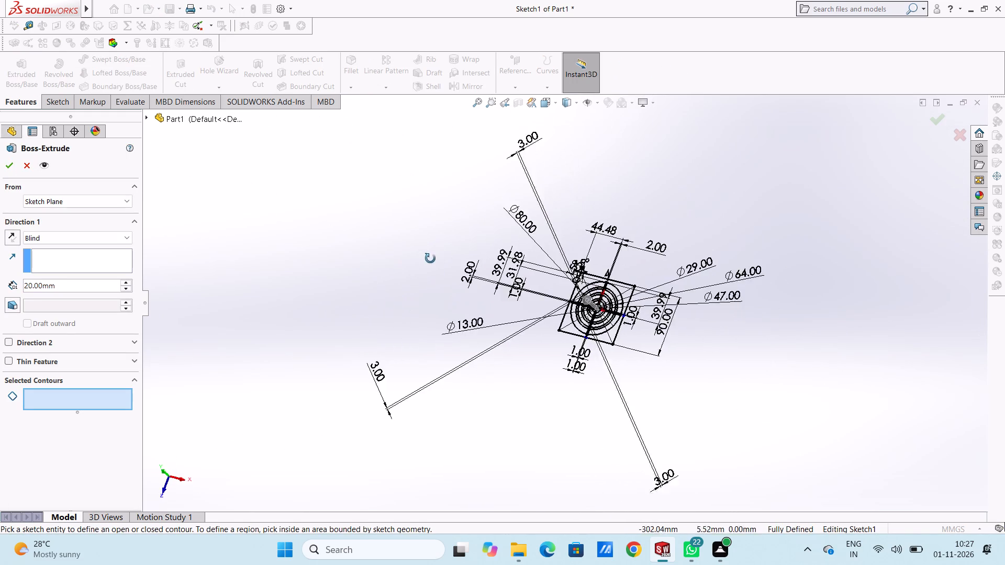
pyautogui.moveTo(430, 258); pyautogui.dragTo(438, 268, button='middle')
pyautogui.scroll(-6, 616, 321)
pyautogui.scroll(-3, 523, 208)
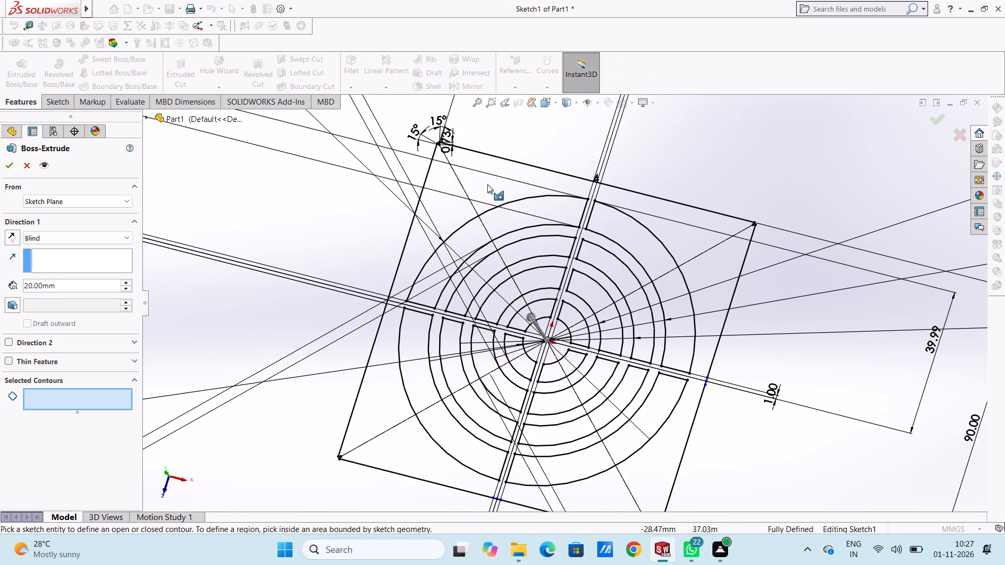
pyautogui.click(488, 181)
pyautogui.click(442, 197)
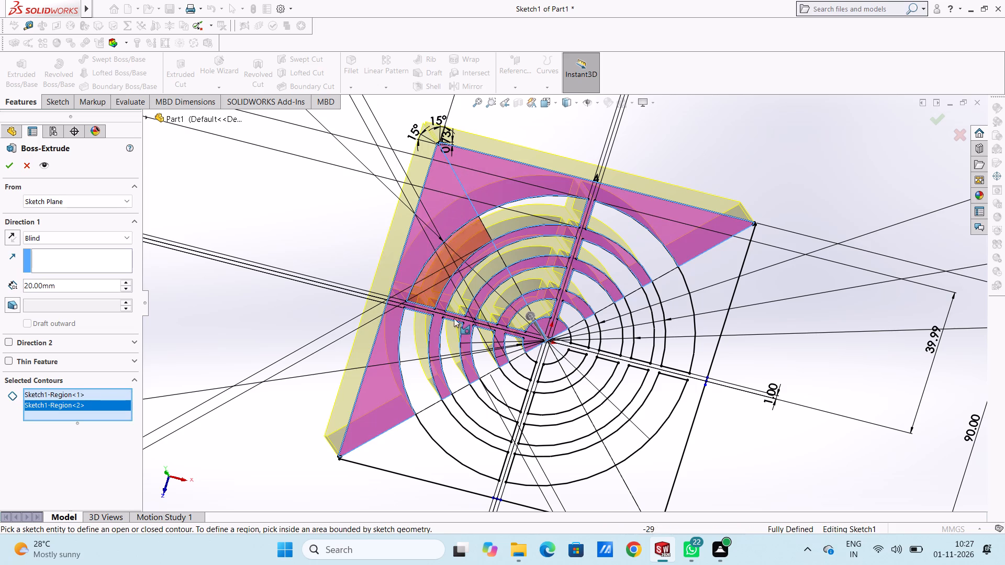
pyautogui.click(404, 448)
pyautogui.click(650, 464)
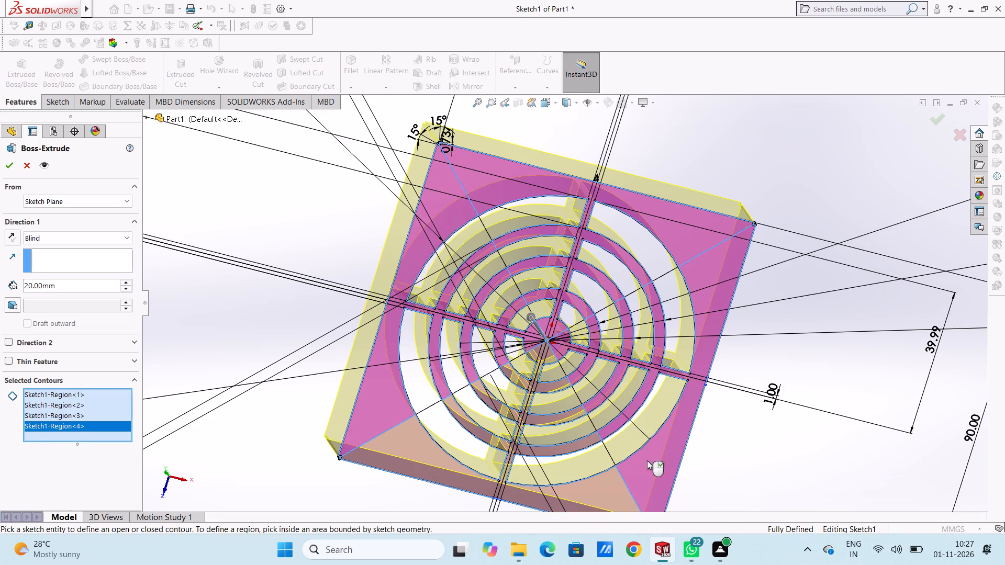
pyautogui.click(12, 166)
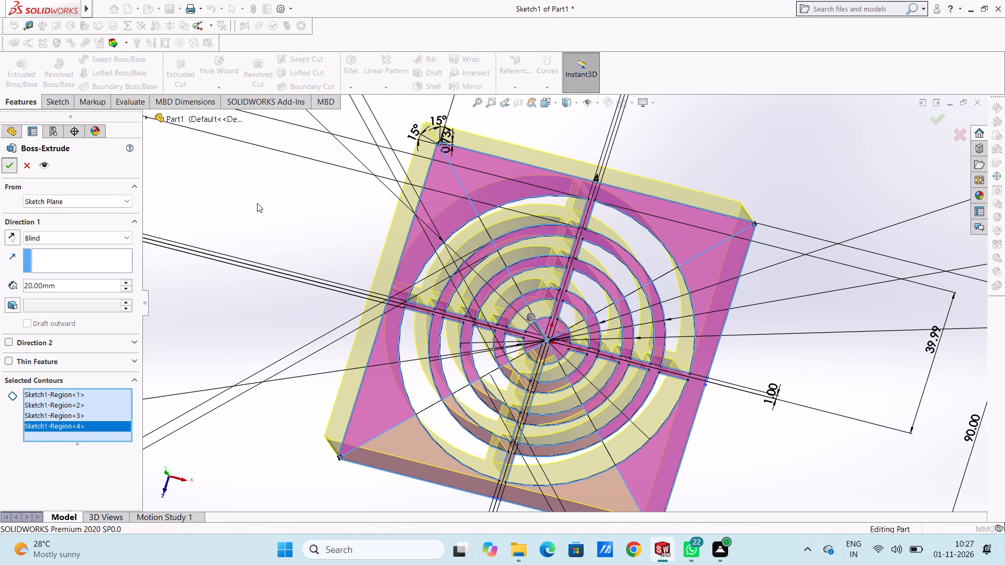
pyautogui.click(258, 203)
# Inspect the extruded grille's front and back faces, side walls, rings and cross ribs from several angles.
pyautogui.scroll(4, 281, 208)
pyautogui.moveTo(323, 240); pyautogui.dragTo(323, 306, button='middle')
pyautogui.moveTo(328, 235); pyautogui.dragTo(341, 312, button='middle')
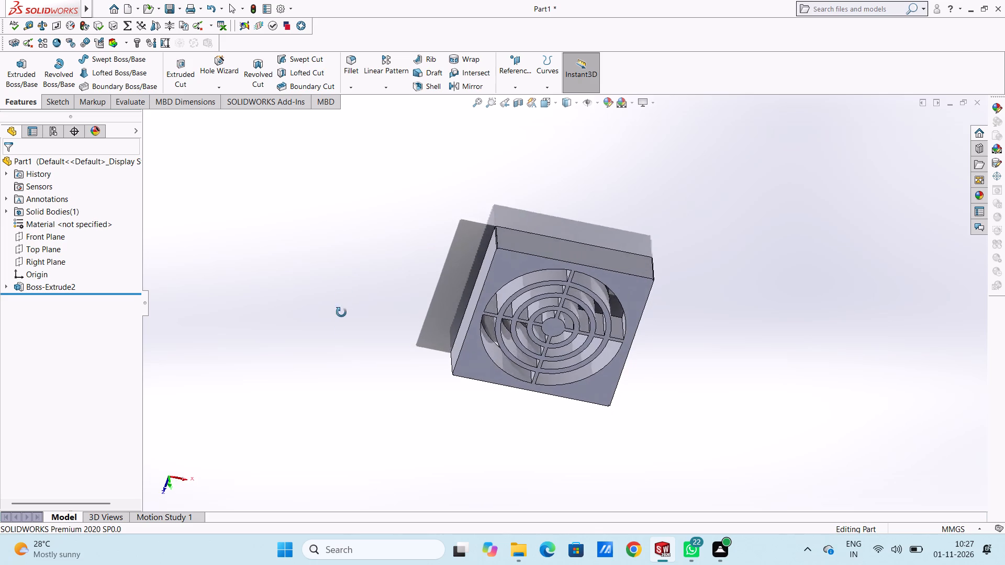
pyautogui.moveTo(341, 312); pyautogui.dragTo(364, 284, button='middle')
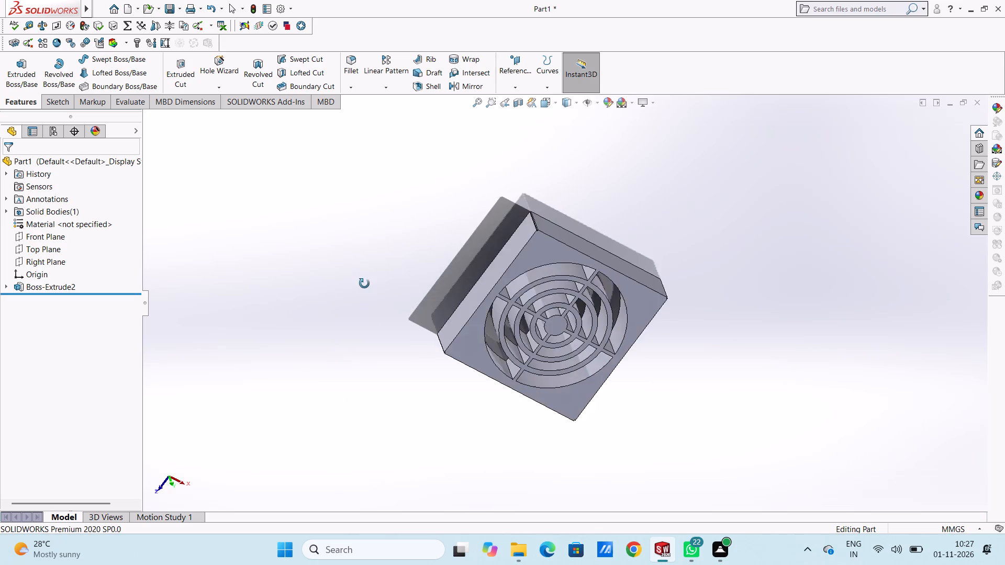
pyautogui.moveTo(364, 284); pyautogui.dragTo(347, 248, button='middle')
pyautogui.moveTo(354, 306); pyautogui.dragTo(371, 235, button='middle')
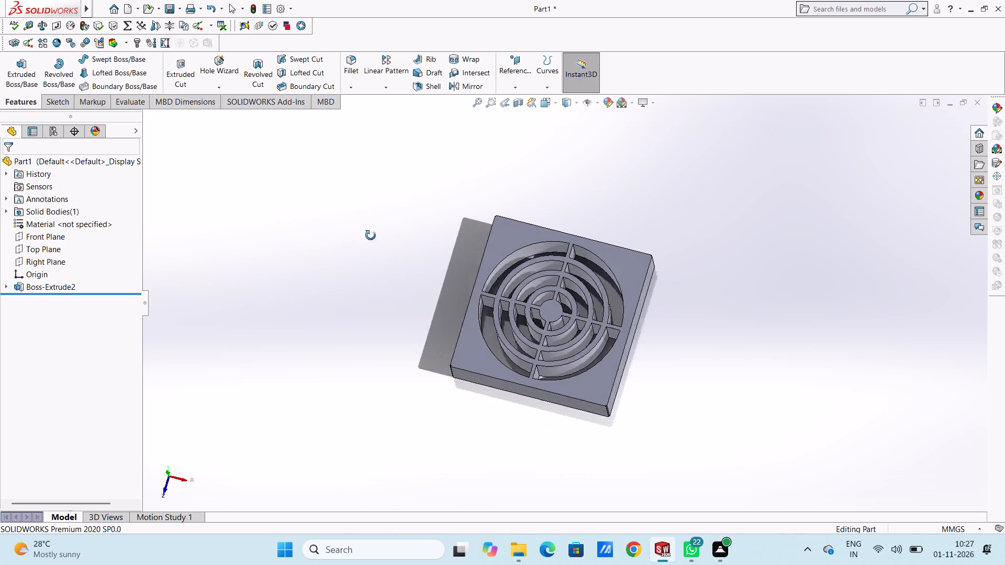
pyautogui.moveTo(371, 235); pyautogui.dragTo(358, 244, button='middle')
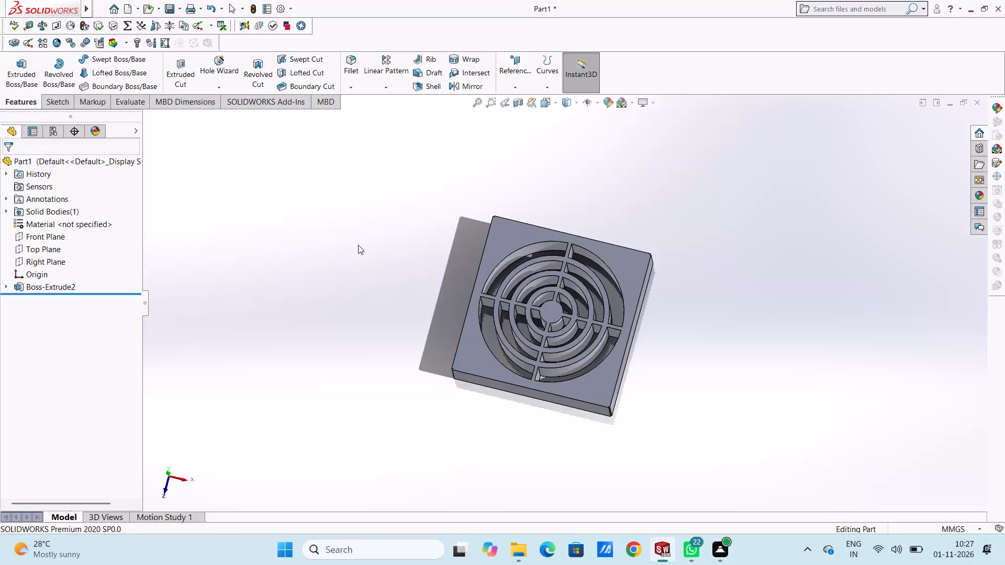
pyautogui.moveTo(375, 252); pyautogui.dragTo(400, 190, button='middle')
pyautogui.scroll(3, 399, 269)
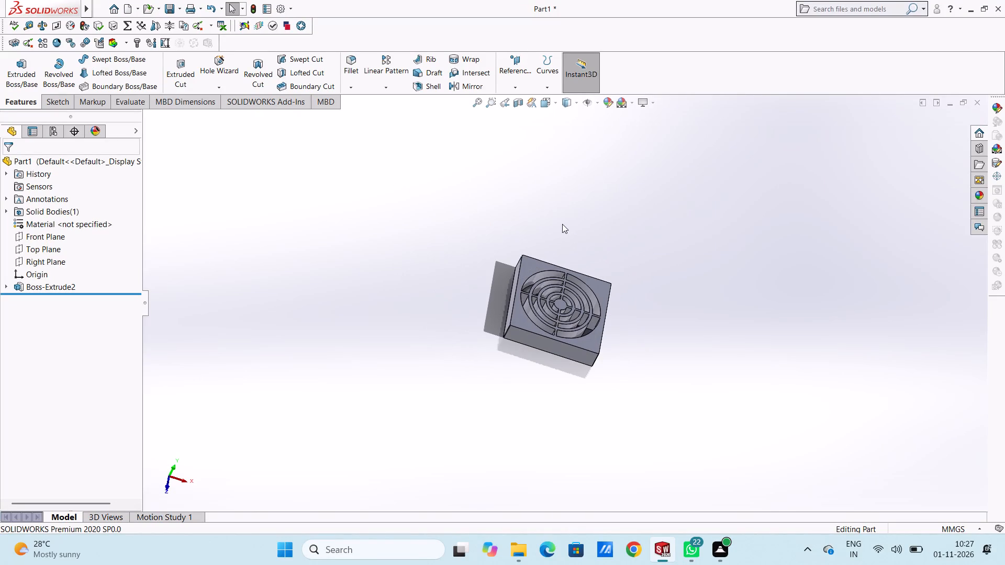
pyautogui.scroll(-2, 616, 407)
pyautogui.moveTo(627, 324); pyautogui.dragTo(624, 294, button='middle')
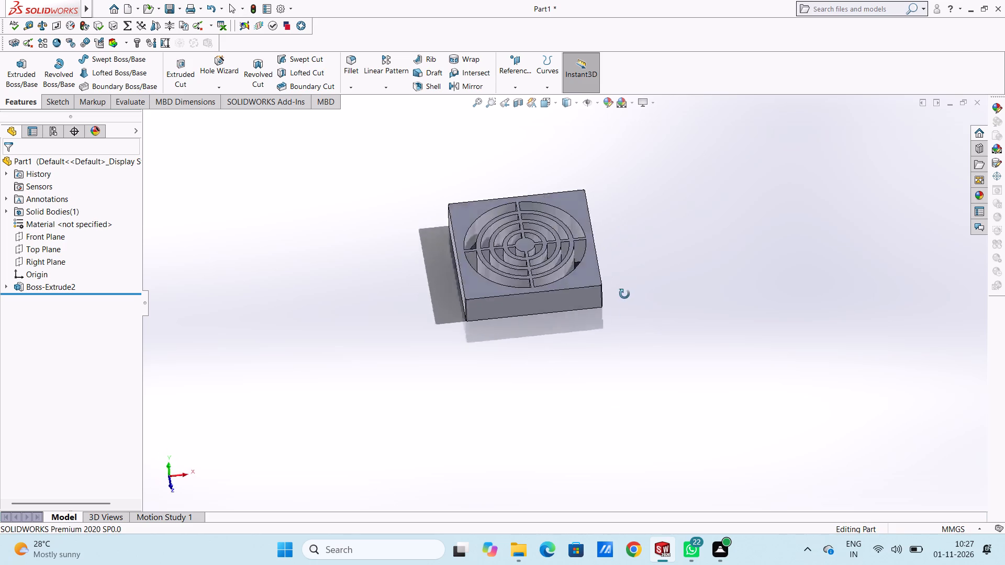
pyautogui.moveTo(624, 294); pyautogui.dragTo(497, 211, button='middle')
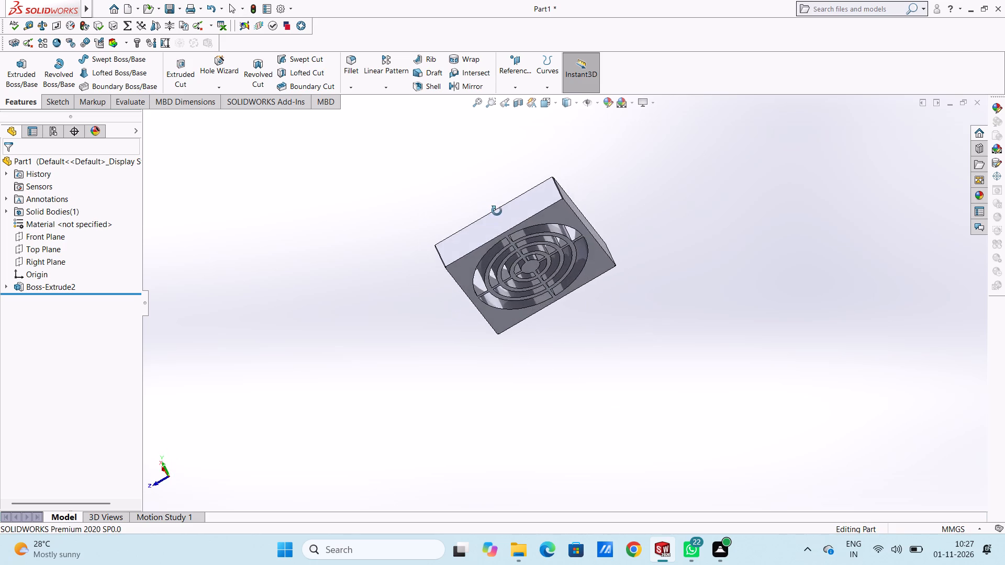
pyautogui.moveTo(497, 211); pyautogui.dragTo(576, 317, button='middle')
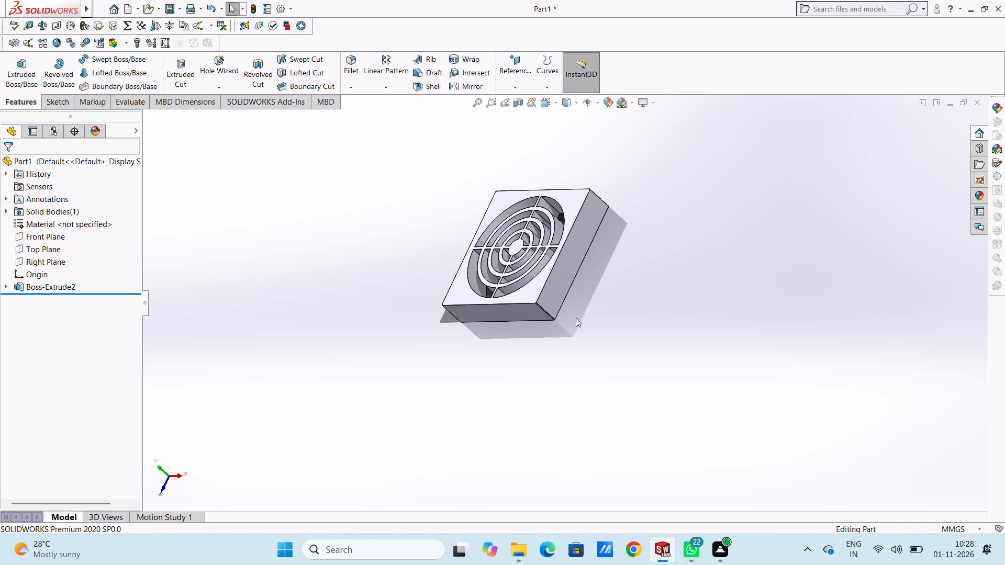
pyautogui.moveTo(385, 241); pyautogui.dragTo(410, 325, button='middle')
pyautogui.moveTo(374, 234); pyautogui.dragTo(393, 312, button='middle')
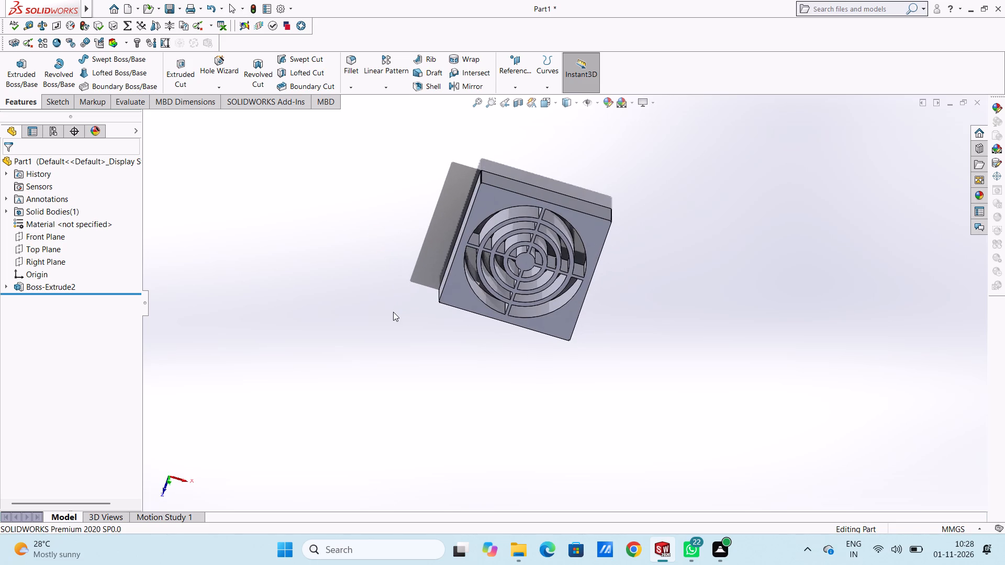
# Shell the grille with a 1 mm wall thickness, removing its bottom face.
pyautogui.hotkey('ctrl', '6')
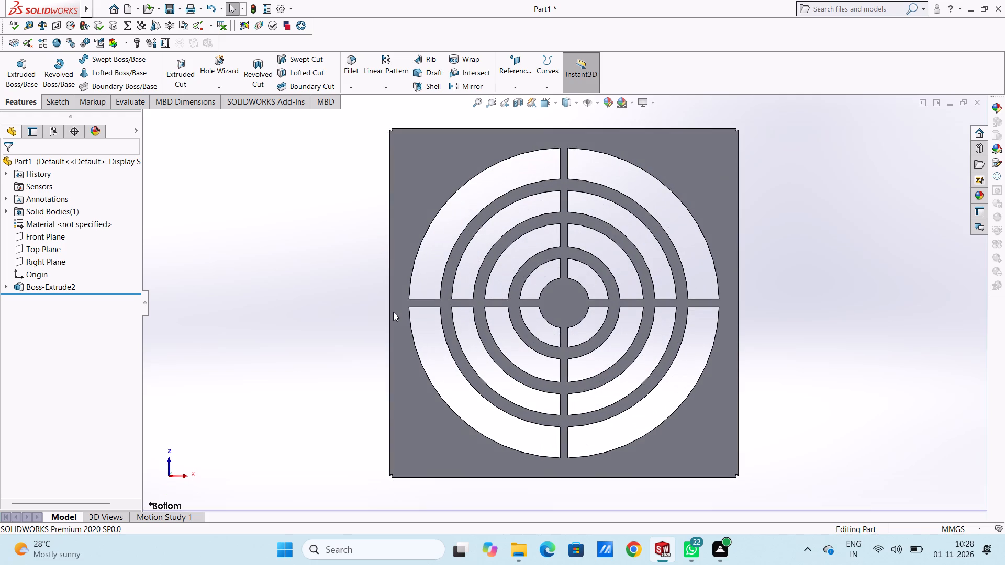
pyautogui.scroll(4, 580, 269)
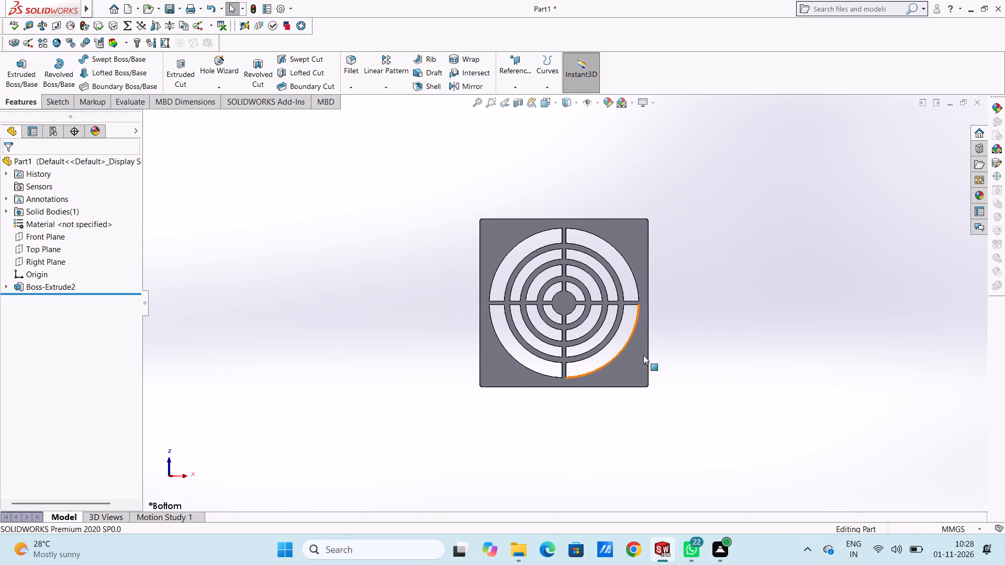
pyautogui.scroll(-2, 524, 221)
pyautogui.scroll(4, 600, 346)
pyautogui.scroll(-2, 594, 375)
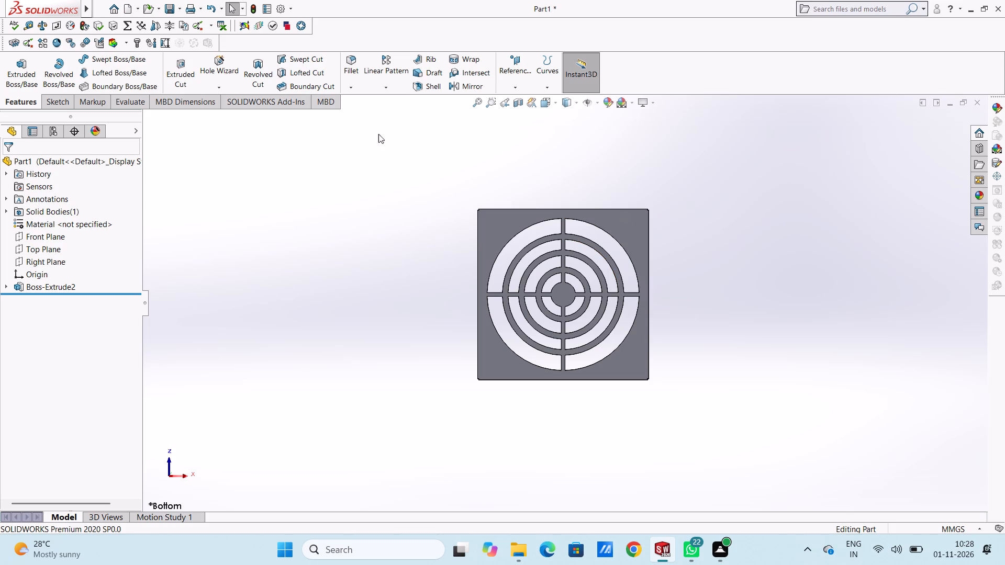
pyautogui.click(429, 84)
pyautogui.click(503, 222)
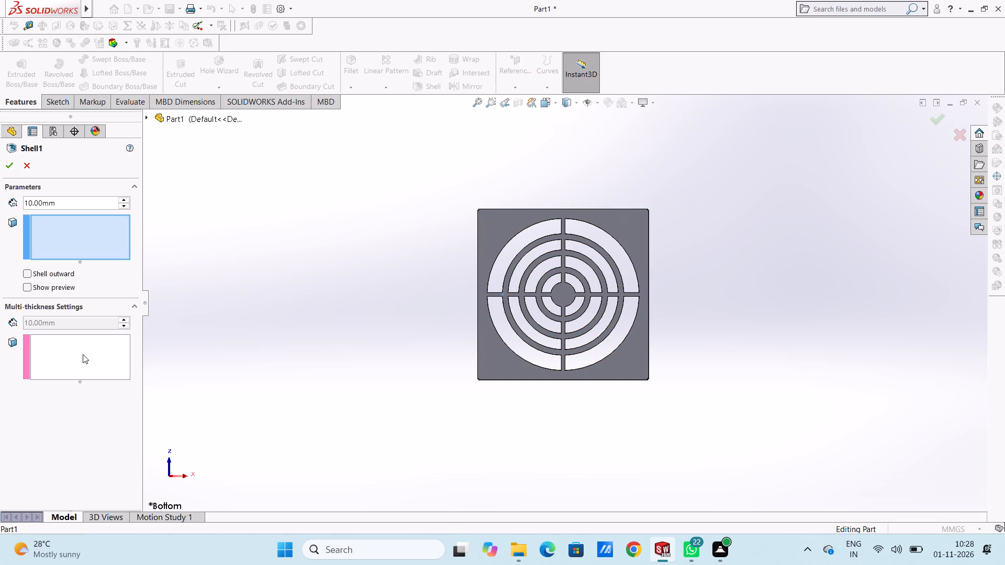
pyautogui.click(124, 317)
pyautogui.tripleClick(106, 322)
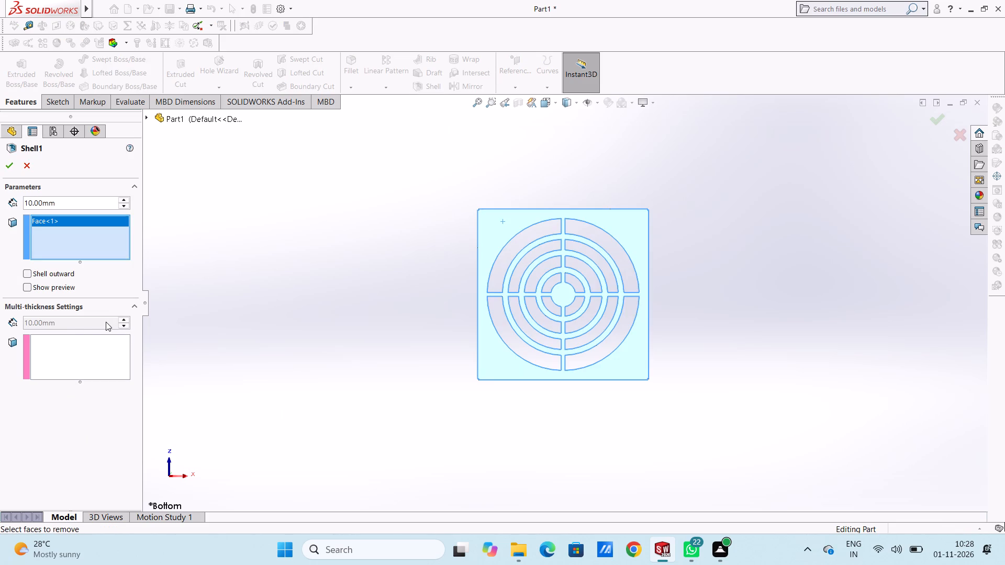
pyautogui.click(106, 322)
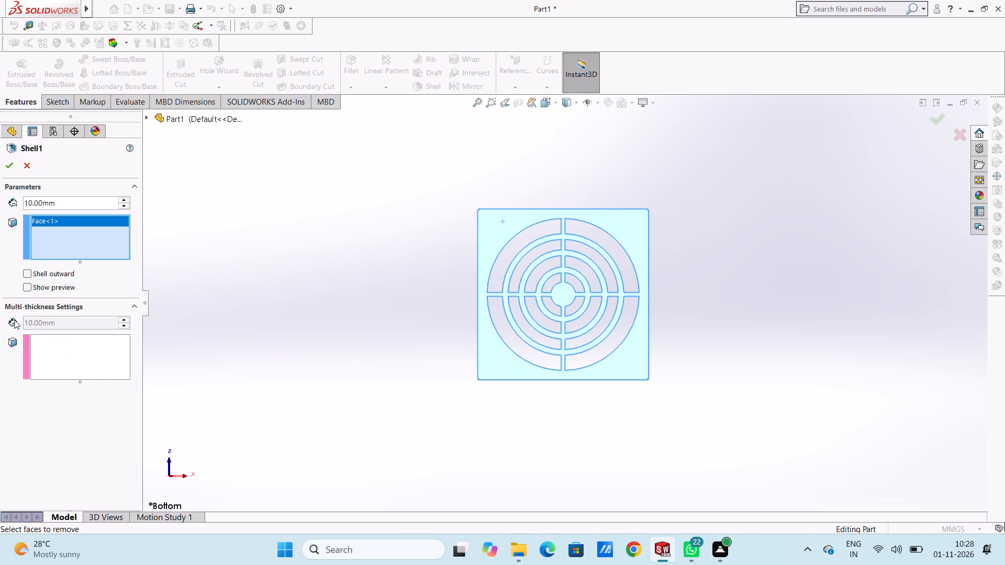
pyautogui.click(14, 320)
pyautogui.tripleClick(14, 320)
pyautogui.doubleClick(91, 205)
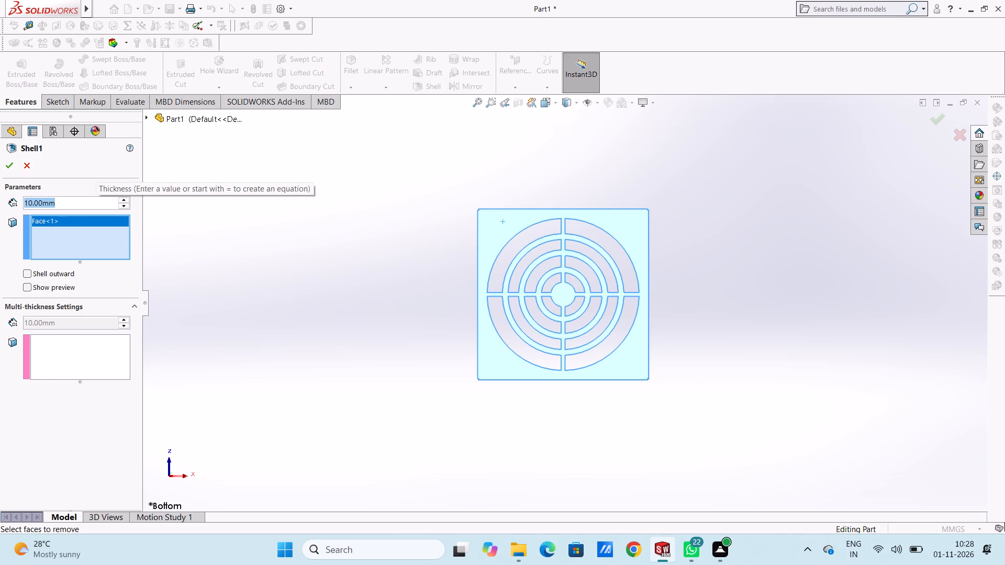
pyautogui.press('1')
pyautogui.press('Return')
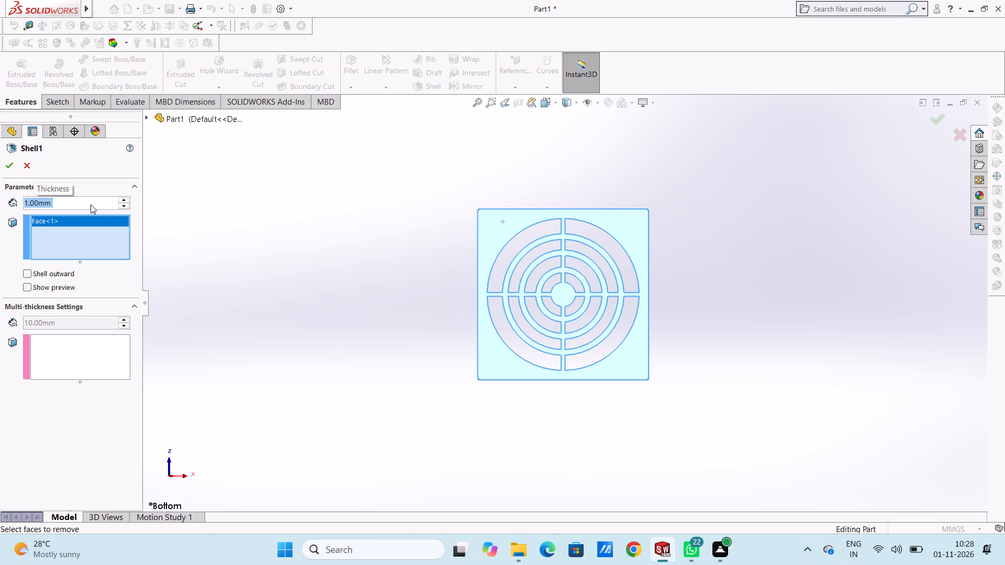
pyautogui.click(12, 164)
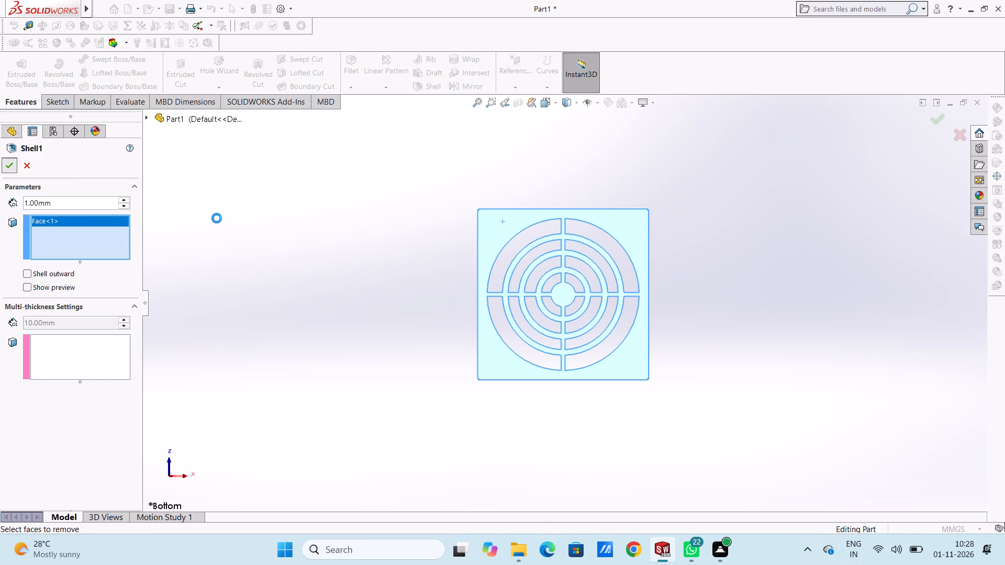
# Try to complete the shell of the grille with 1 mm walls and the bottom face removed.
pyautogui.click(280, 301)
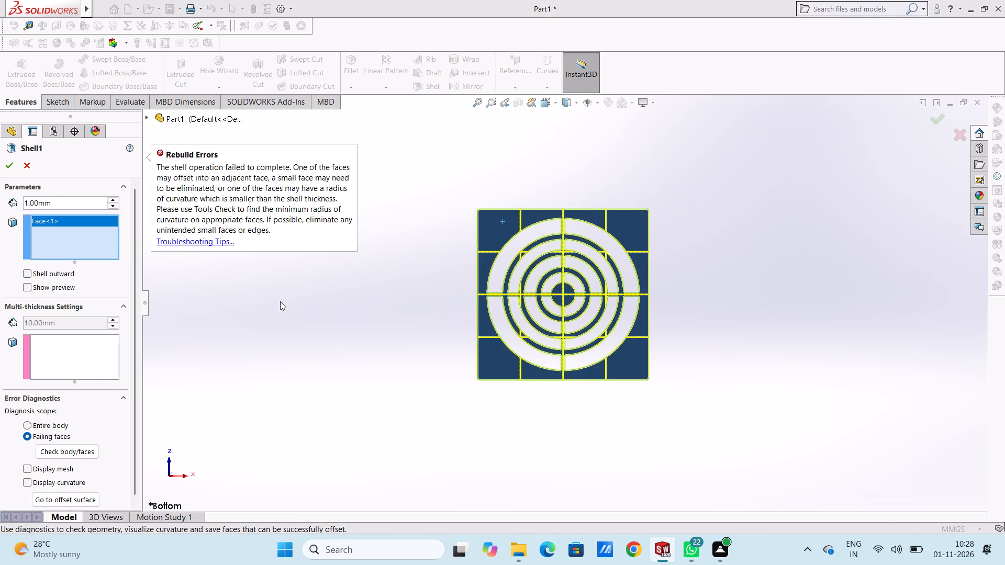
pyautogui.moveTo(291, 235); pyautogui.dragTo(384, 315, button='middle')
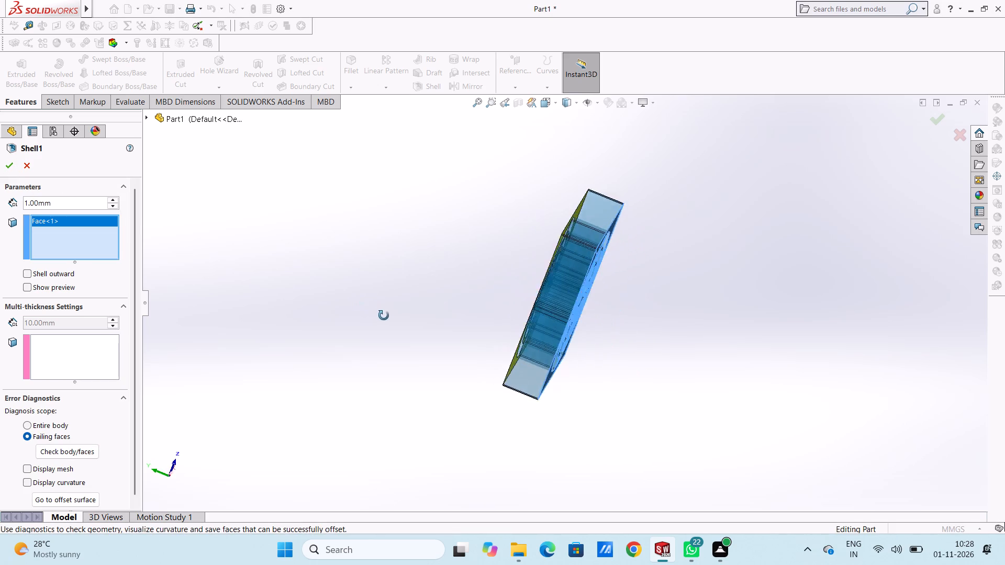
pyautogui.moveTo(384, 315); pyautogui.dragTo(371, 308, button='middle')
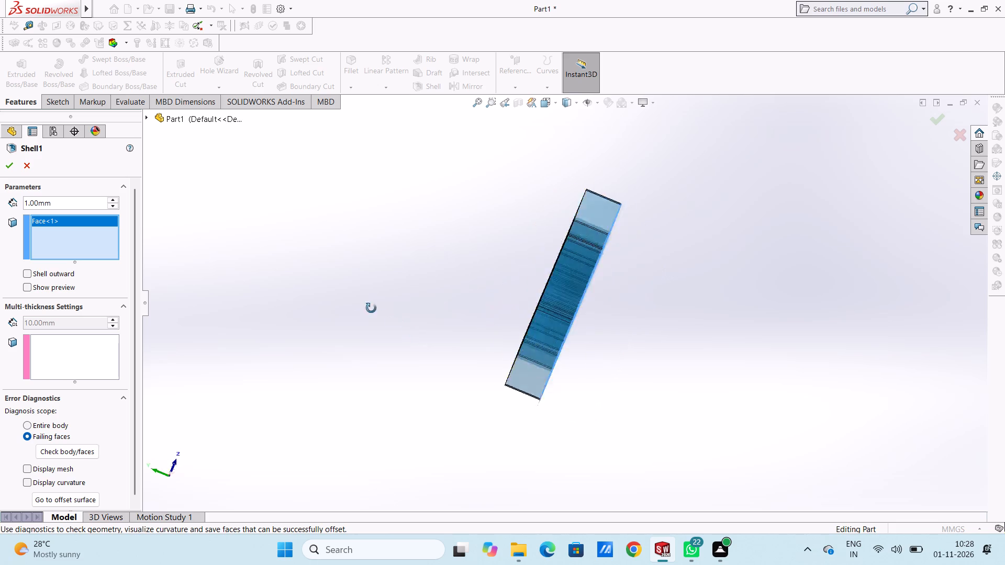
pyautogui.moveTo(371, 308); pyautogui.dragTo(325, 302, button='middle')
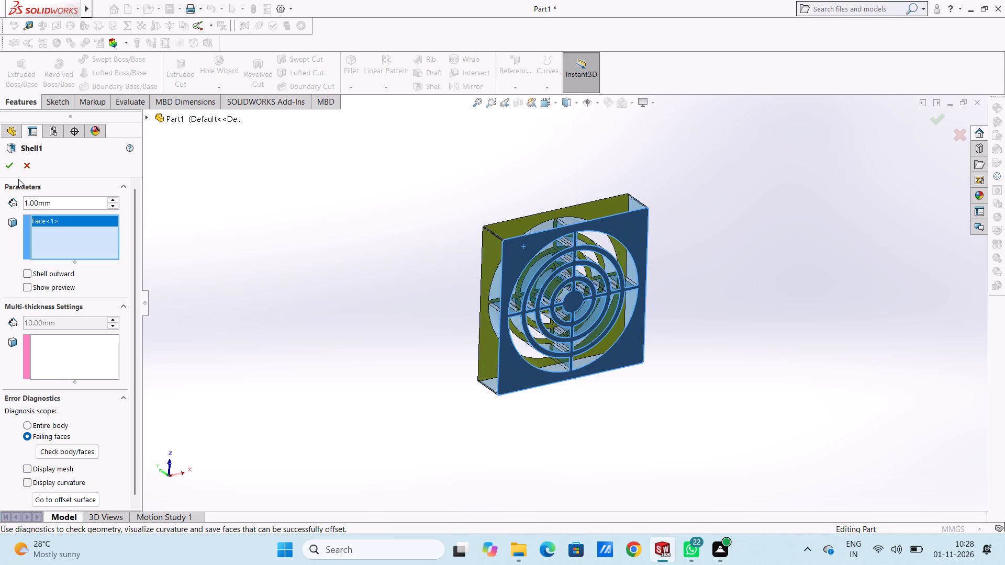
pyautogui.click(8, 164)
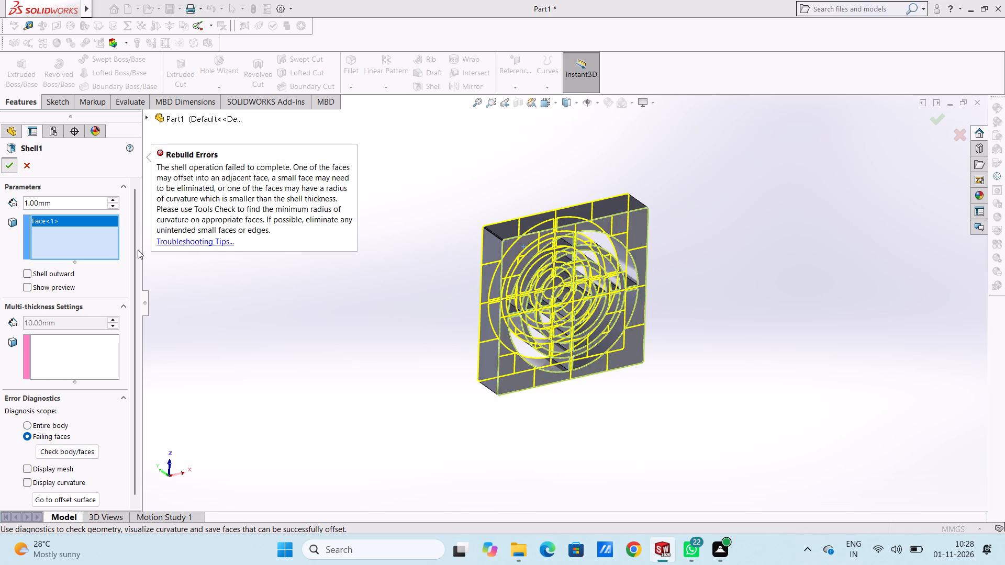
# Shell the grille with a 2 mm wall thickness, removing its bottom face.
pyautogui.doubleClick(77, 206)
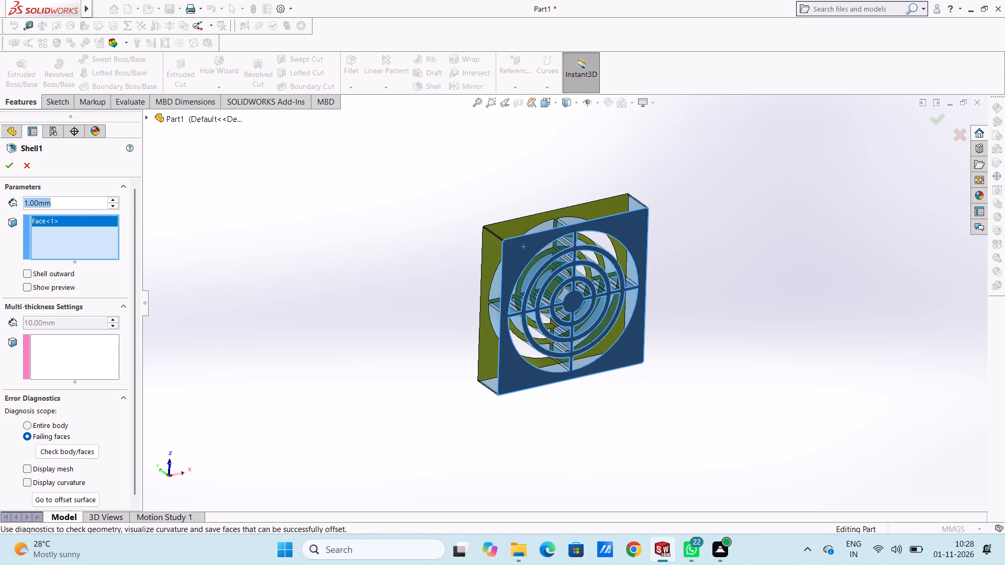
pyautogui.press('2')
pyautogui.press('Return')
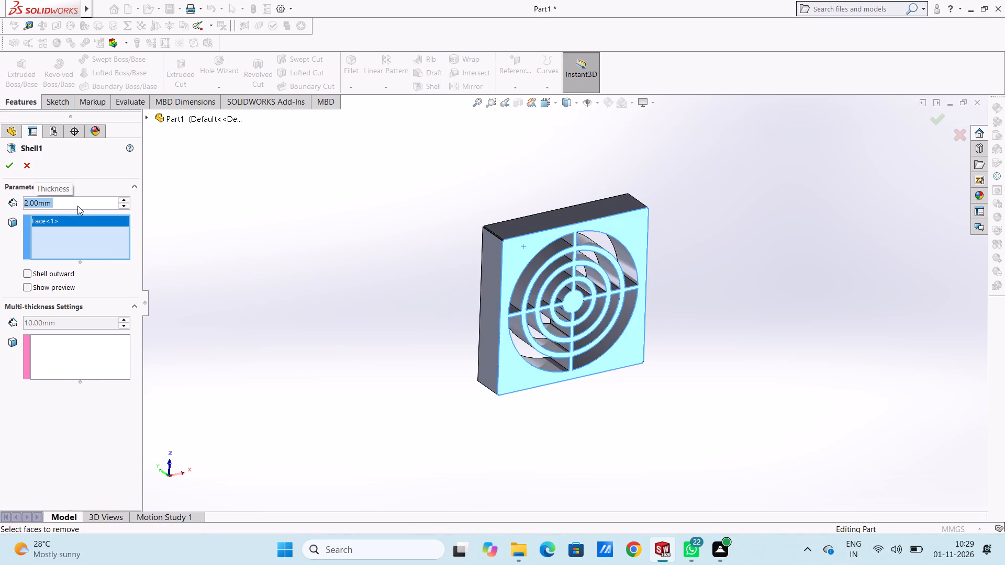
pyautogui.click(10, 161)
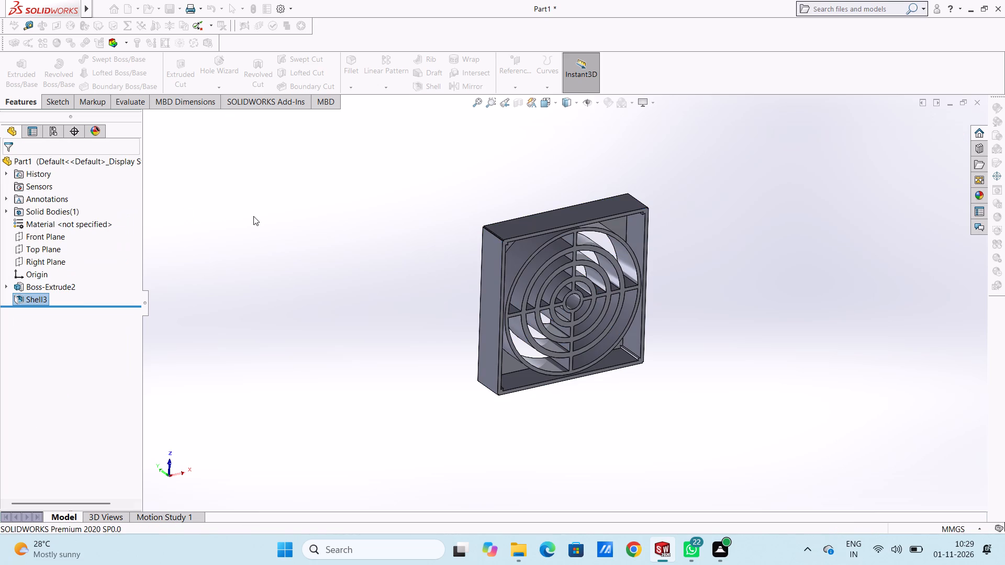
pyautogui.click(253, 216)
# Inspect the shelled grille's open underside, outer walls, hollow corners and ring walls from several angles.
pyautogui.moveTo(275, 254); pyautogui.dragTo(217, 206, button='middle')
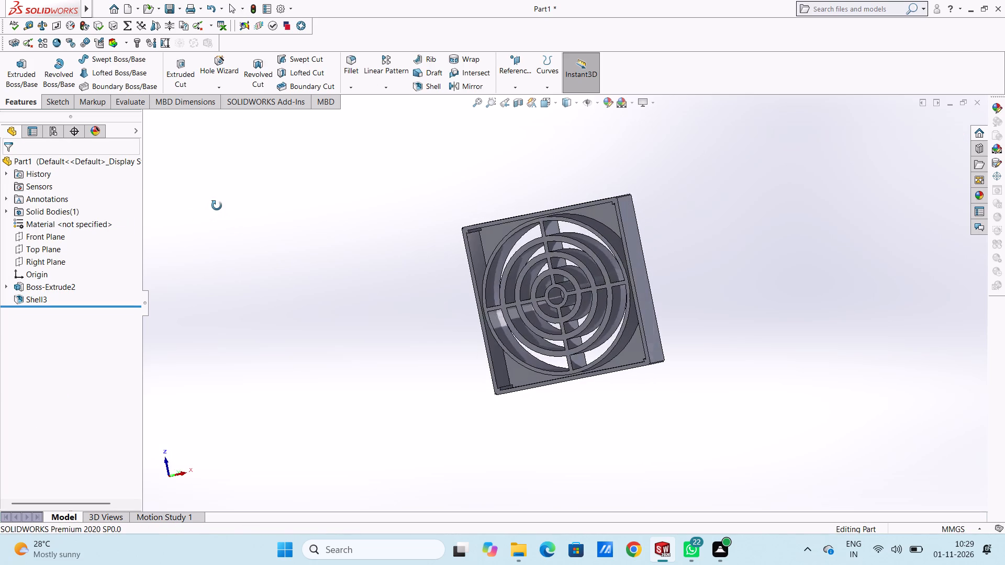
pyautogui.moveTo(217, 206); pyautogui.dragTo(247, 209, button='middle')
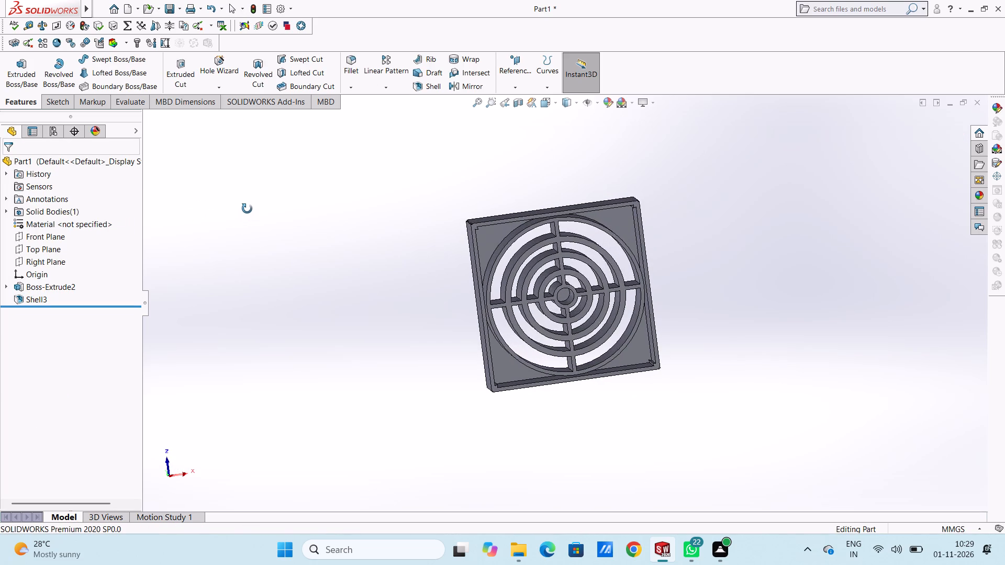
pyautogui.moveTo(247, 209); pyautogui.dragTo(296, 262, button='middle')
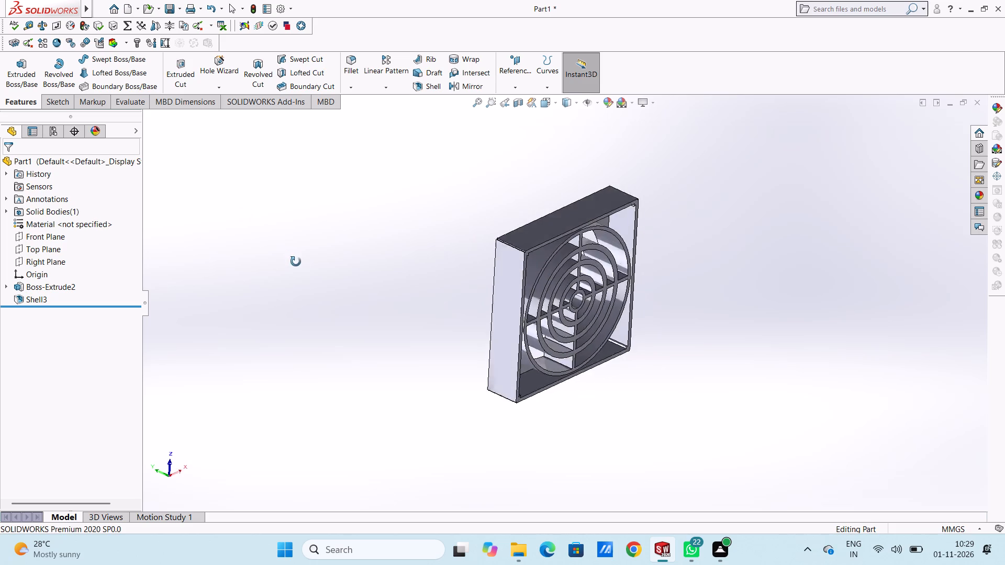
pyautogui.moveTo(296, 262); pyautogui.dragTo(333, 260, button='middle')
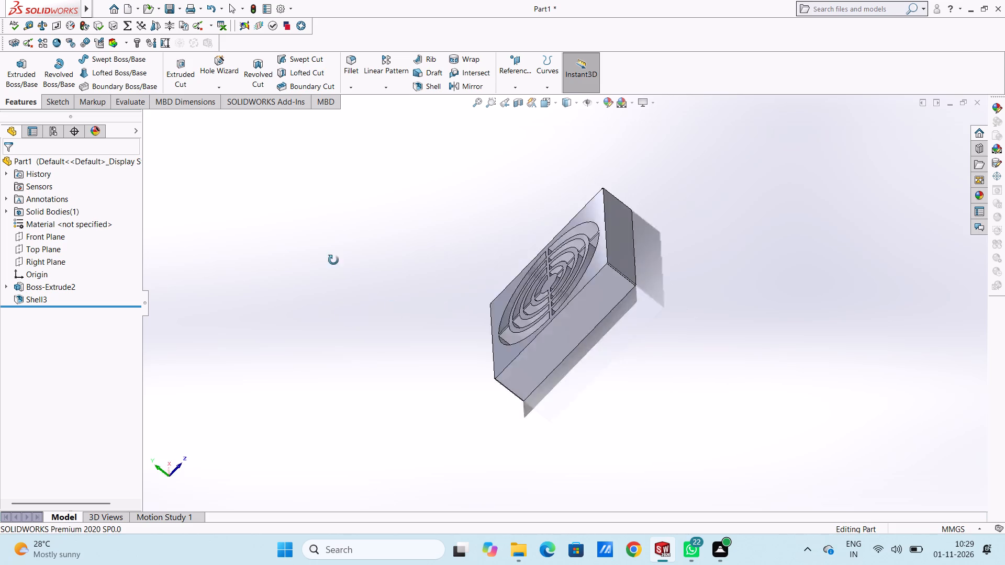
pyautogui.moveTo(333, 260); pyautogui.dragTo(269, 209, button='middle')
pyautogui.moveTo(275, 284); pyautogui.dragTo(262, 231, button='middle')
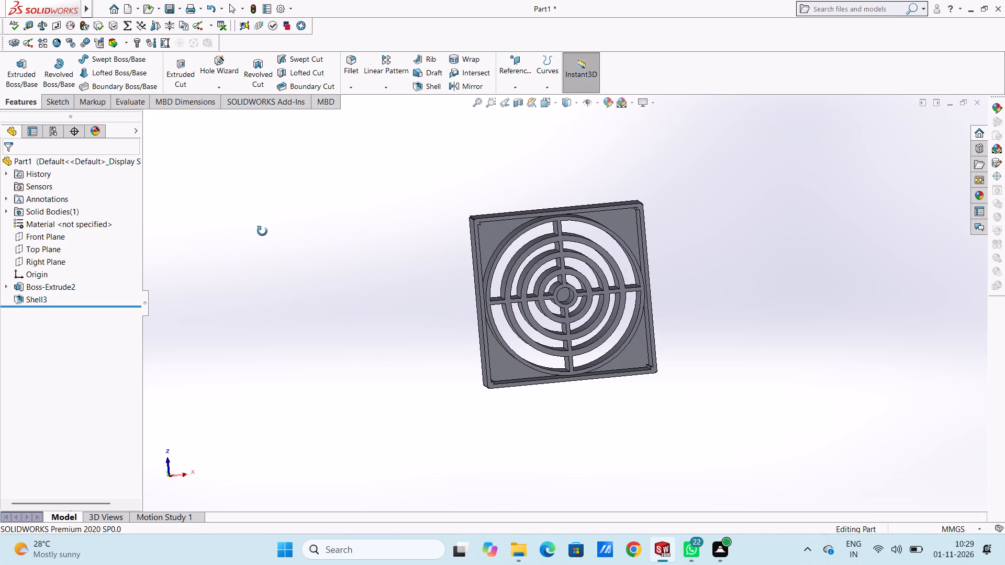
pyautogui.moveTo(262, 231); pyautogui.dragTo(297, 249, button='middle')
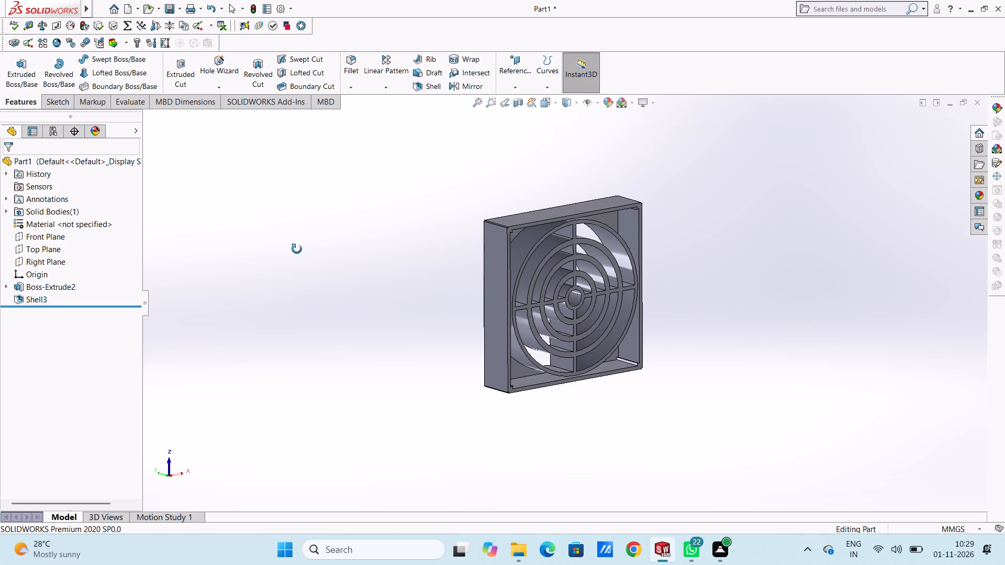
pyautogui.moveTo(297, 249); pyautogui.dragTo(284, 233, button='middle')
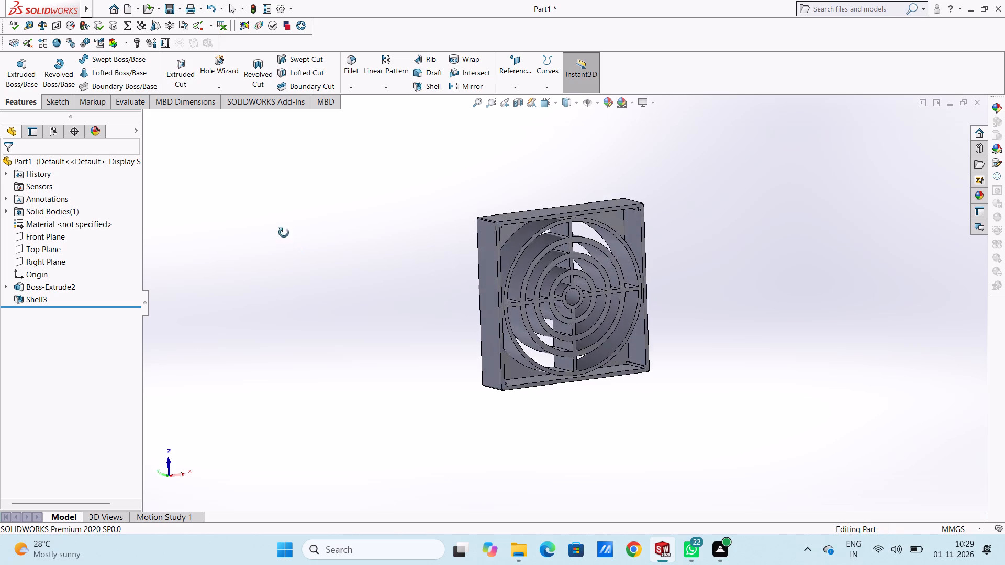
pyautogui.moveTo(284, 233); pyautogui.dragTo(258, 235, button='middle')
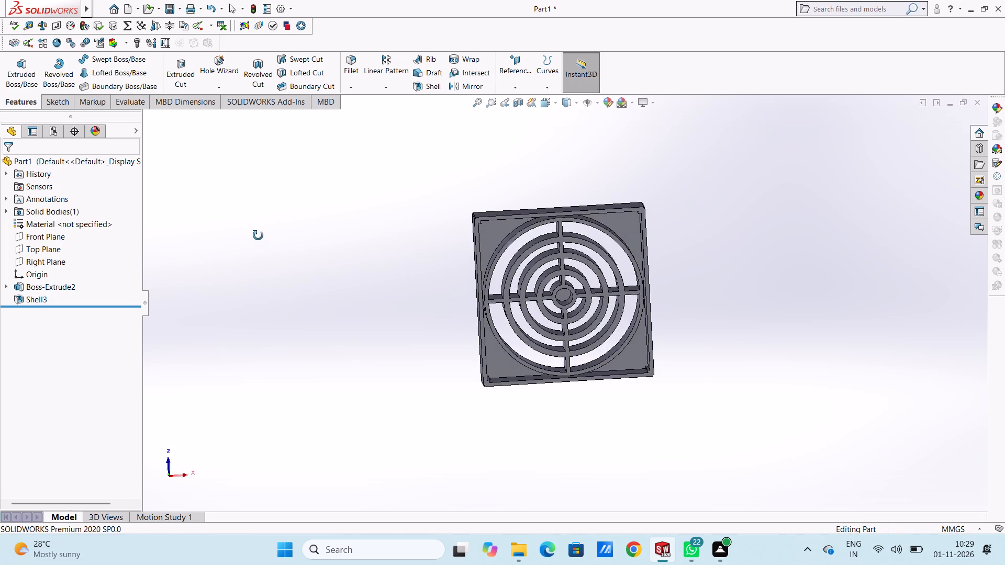
pyautogui.moveTo(258, 235); pyautogui.dragTo(258, 234, button='middle')
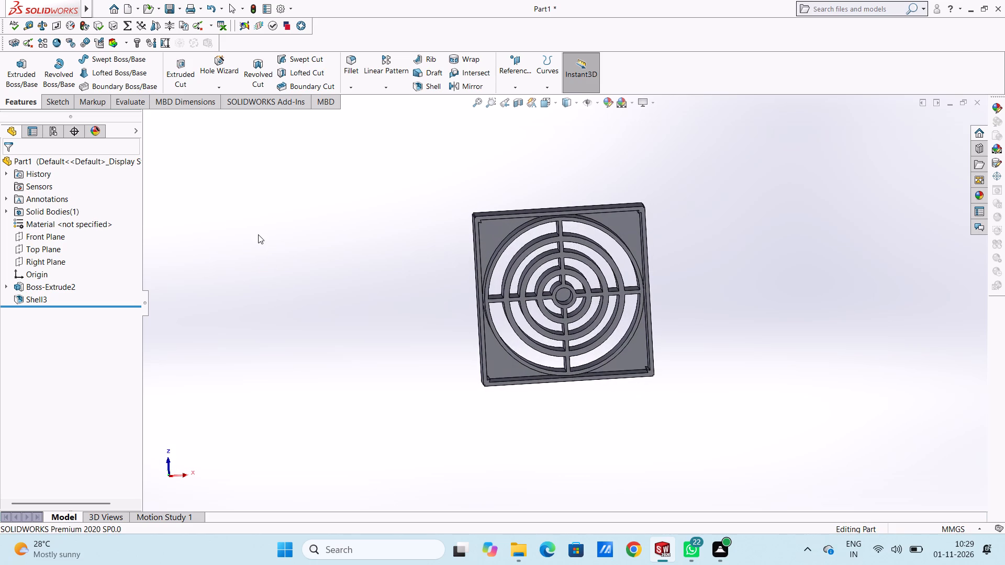
# On the bottom rim face of the ring walls, sketch an origin-centred circle of 42 mm radius along the outermost circular edge.
pyautogui.hotkey('ctrl', '6')
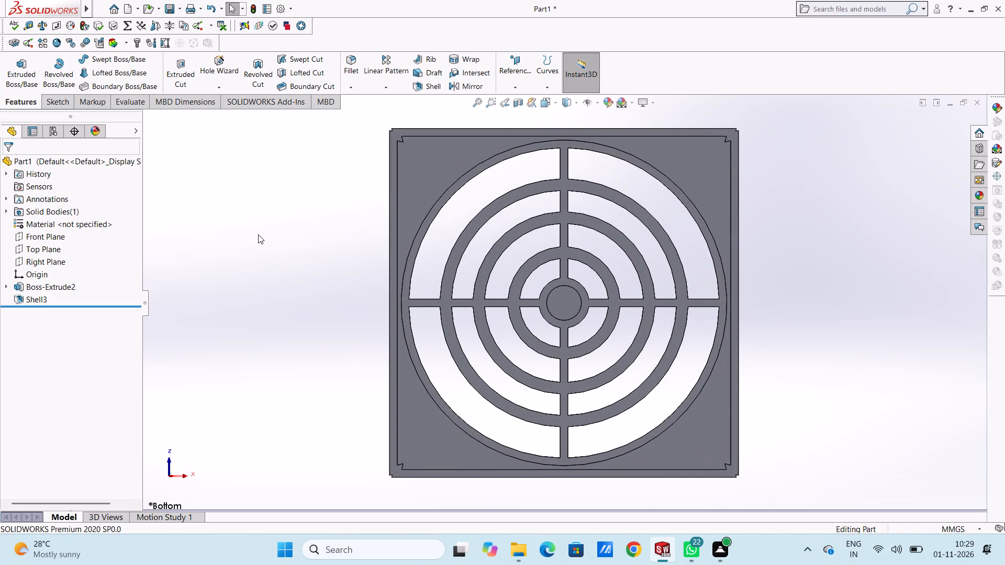
pyautogui.scroll(3, 528, 235)
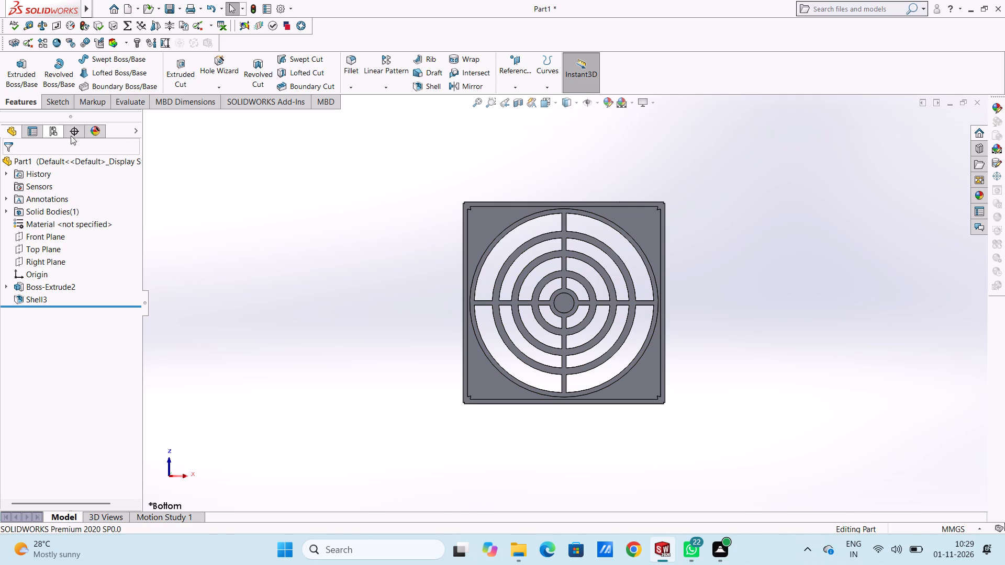
pyautogui.click(510, 229)
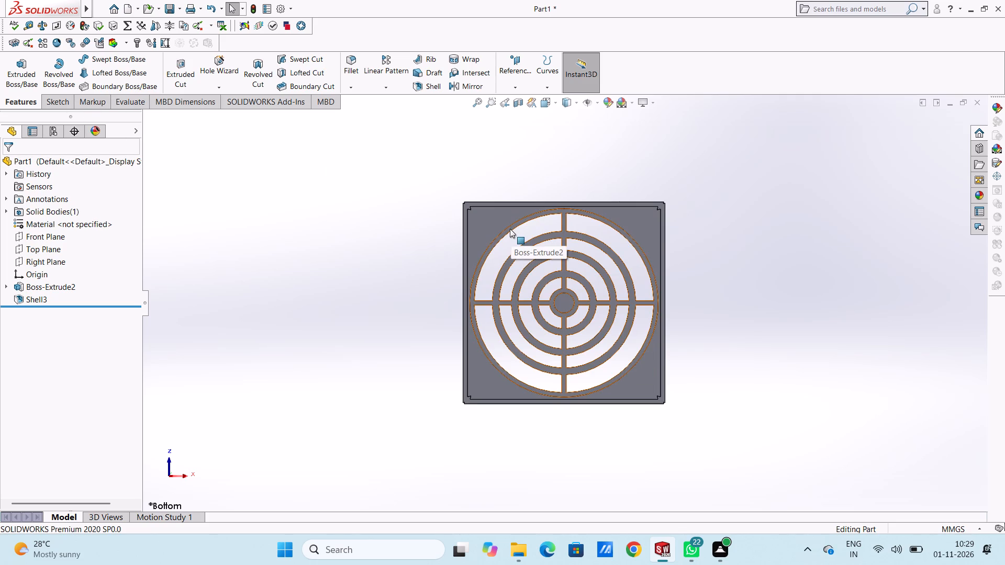
pyautogui.click(554, 197)
pyautogui.click(452, 156)
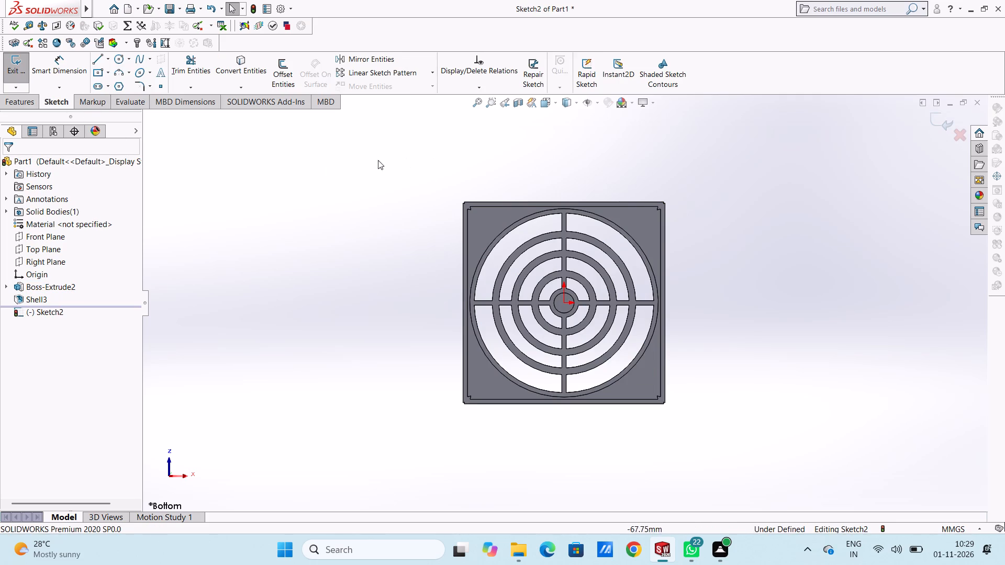
pyautogui.click(118, 56)
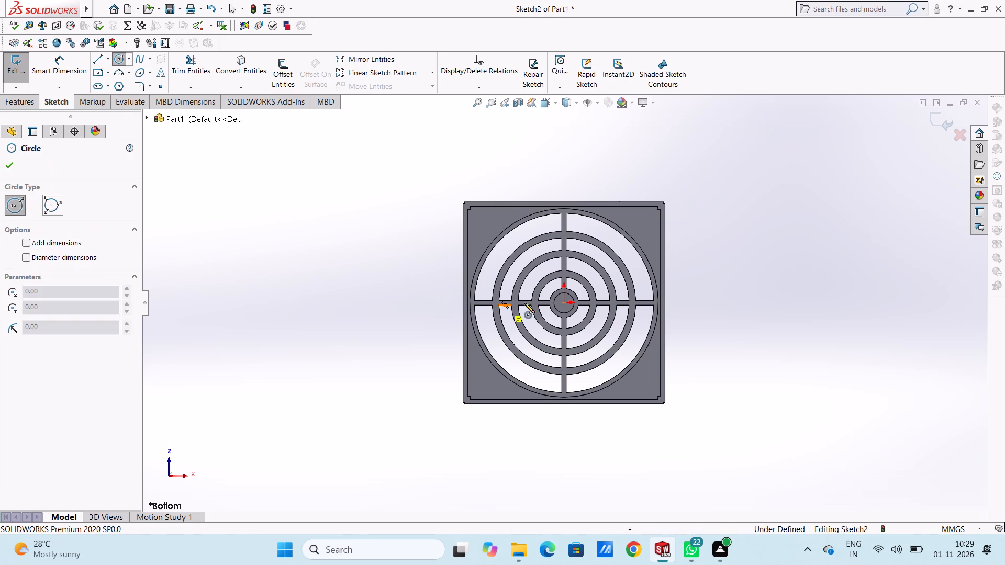
pyautogui.scroll(-3, 573, 313)
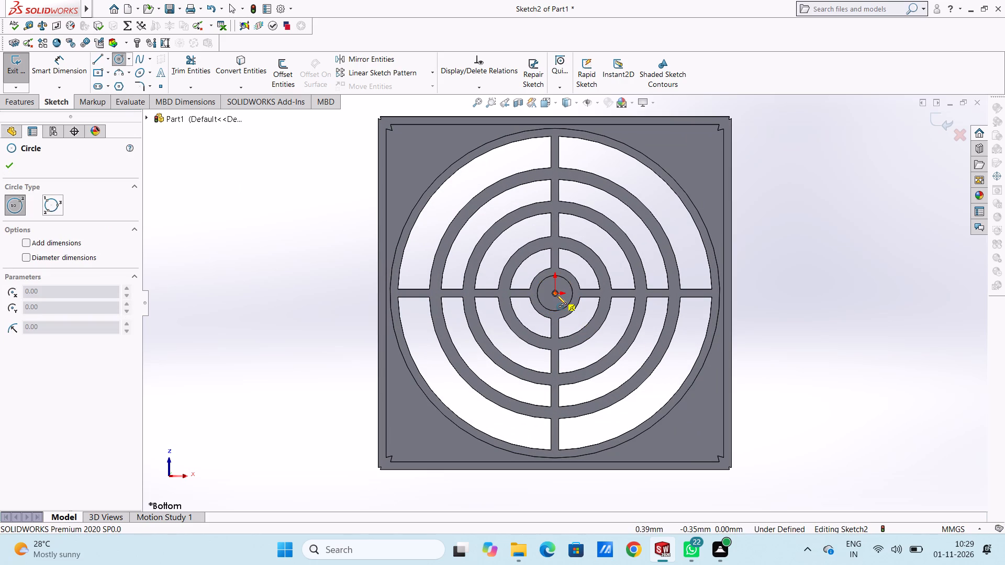
pyautogui.click(556, 295)
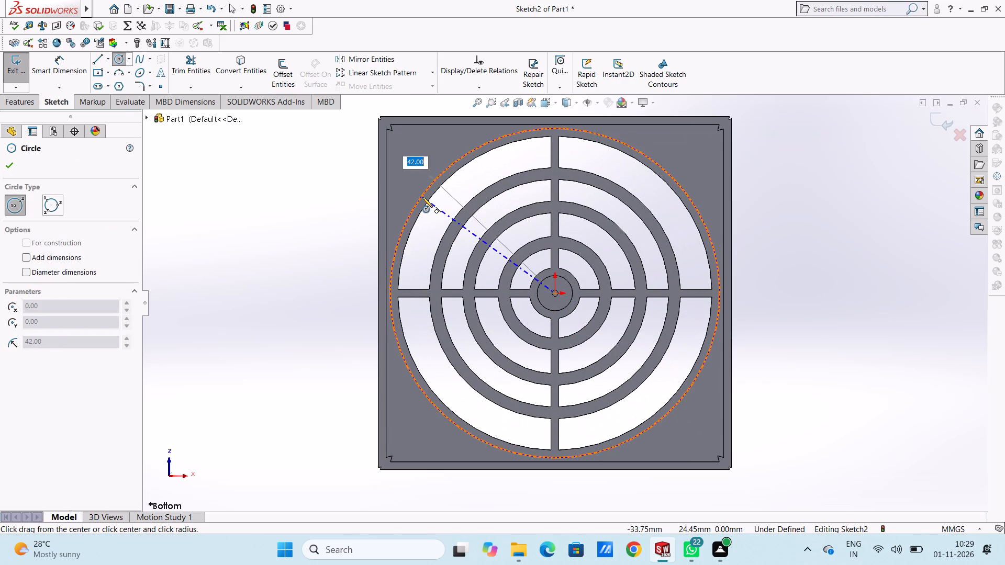
pyautogui.click(422, 197)
pyautogui.rightClick(299, 187)
pyautogui.click(306, 196)
pyautogui.click(297, 200)
# Dimension the circle's diameter as 84 mm.
pyautogui.scroll(4, 293, 204)
pyautogui.click(69, 67)
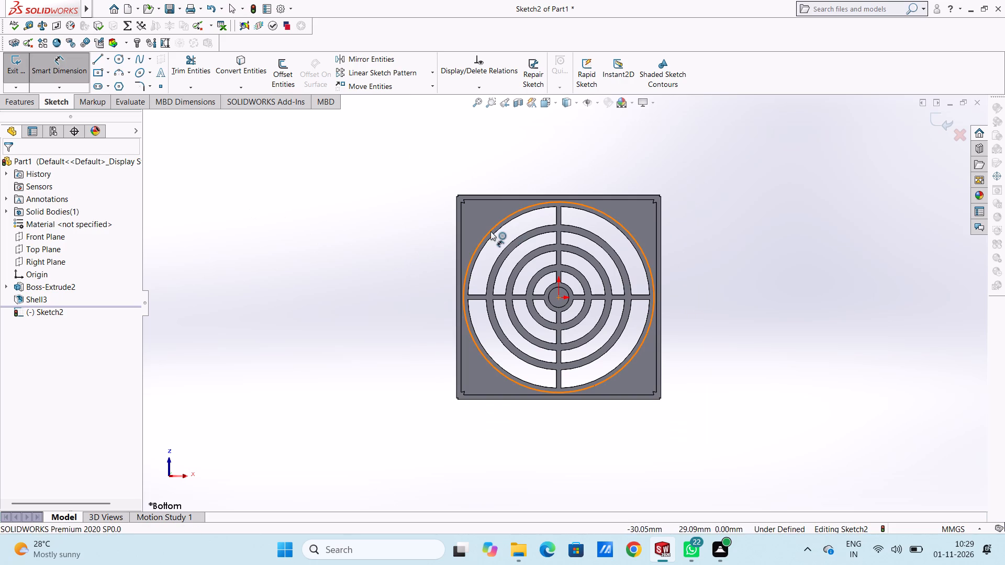
pyautogui.click(490, 231)
pyautogui.click(388, 183)
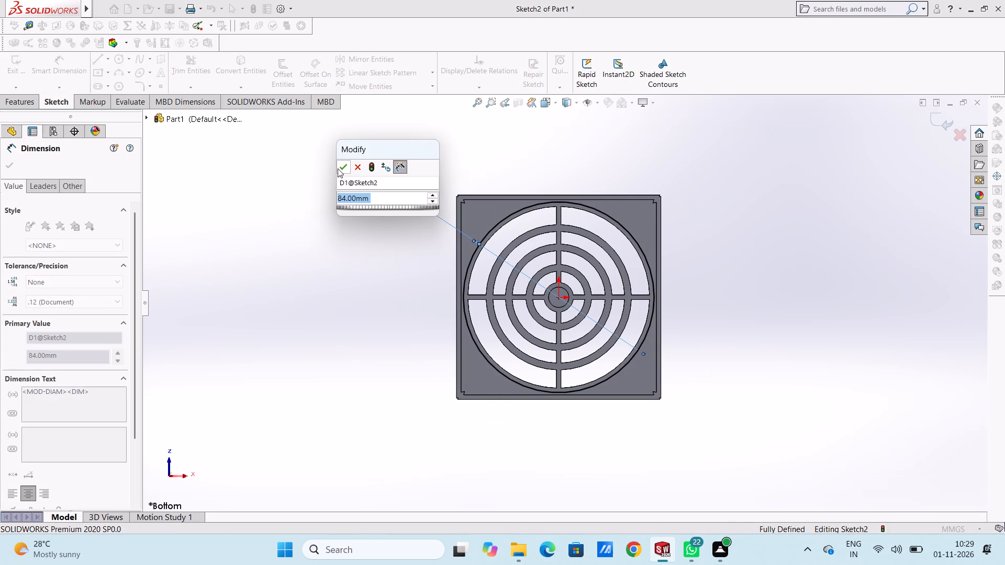
pyautogui.click(338, 167)
pyautogui.click(331, 172)
pyautogui.moveTo(333, 175); pyautogui.dragTo(356, 244, button='middle')
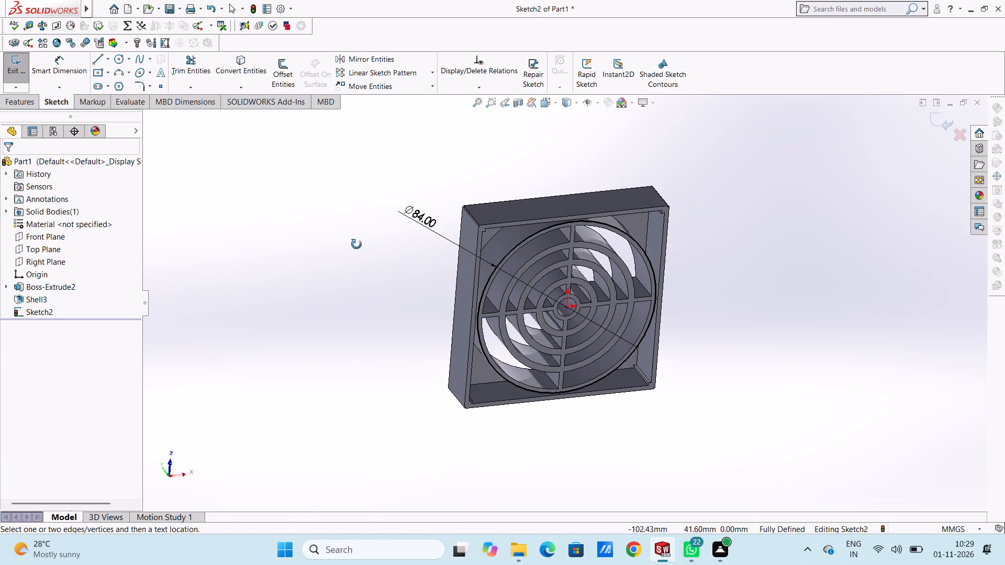
pyautogui.moveTo(356, 244); pyautogui.dragTo(356, 248, button='middle')
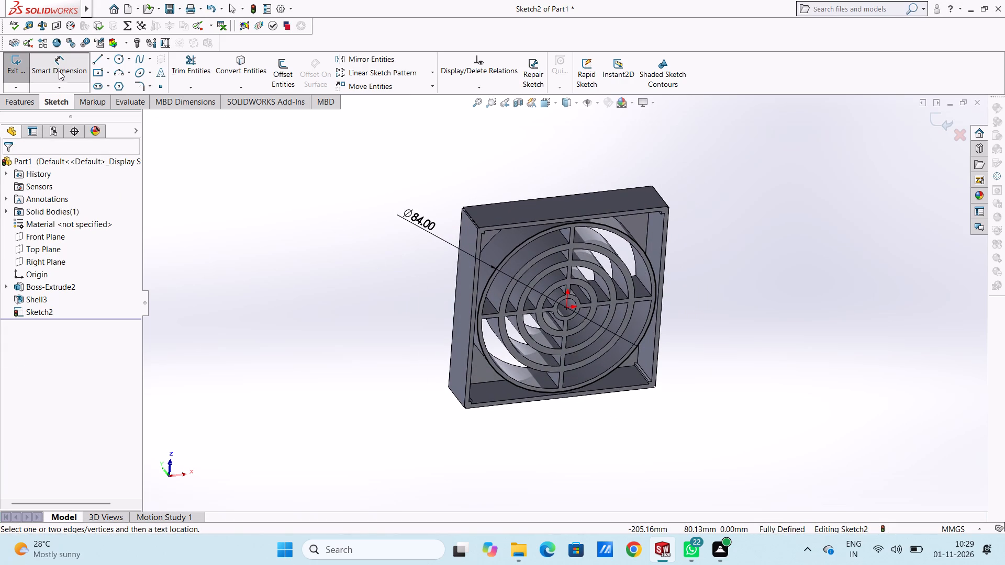
pyautogui.click(59, 69)
# Cut-extrude the 84 mm circle Up To Surface, ending at the inner face of the front plate inside the shell.
pyautogui.click(19, 105)
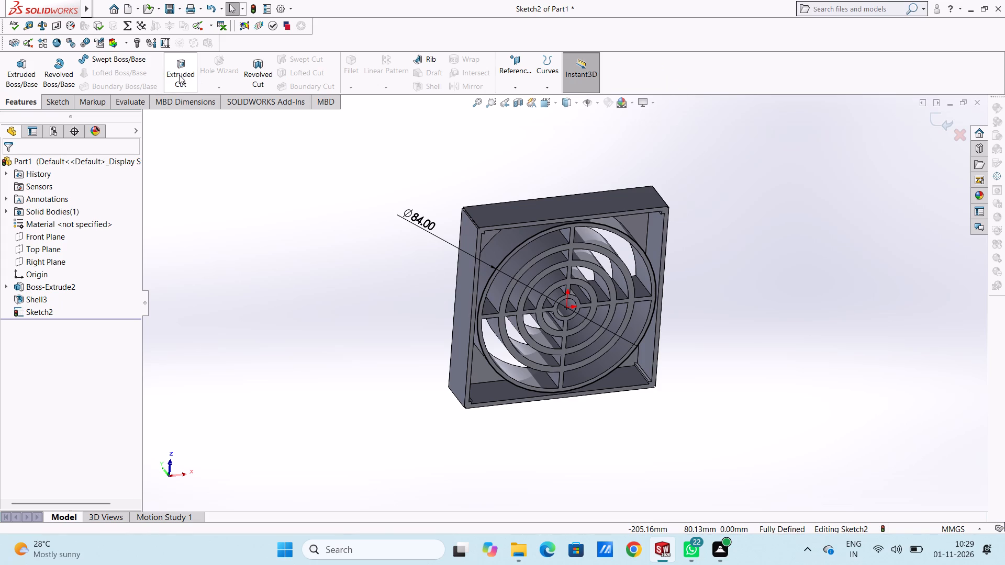
pyautogui.click(180, 73)
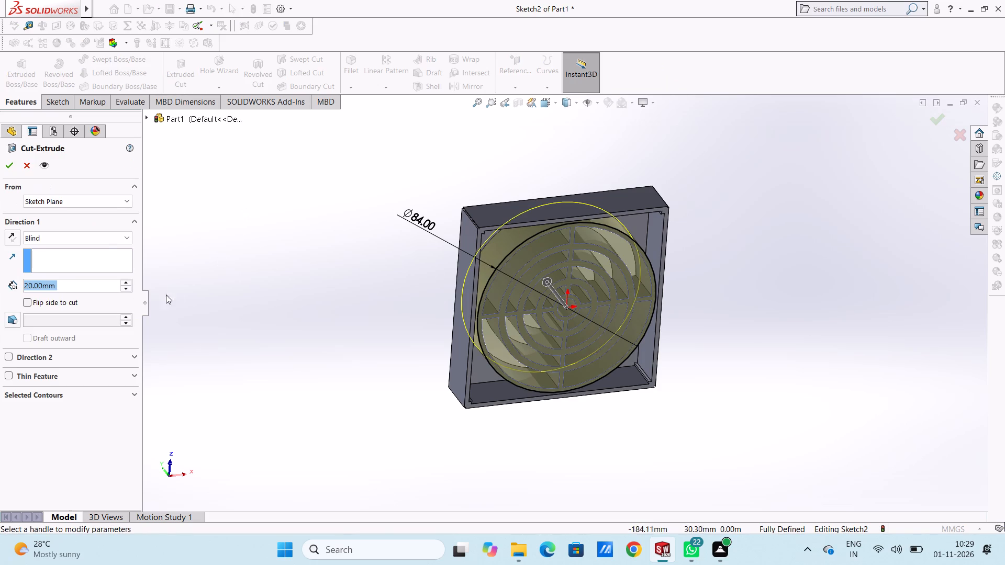
pyautogui.click(105, 243)
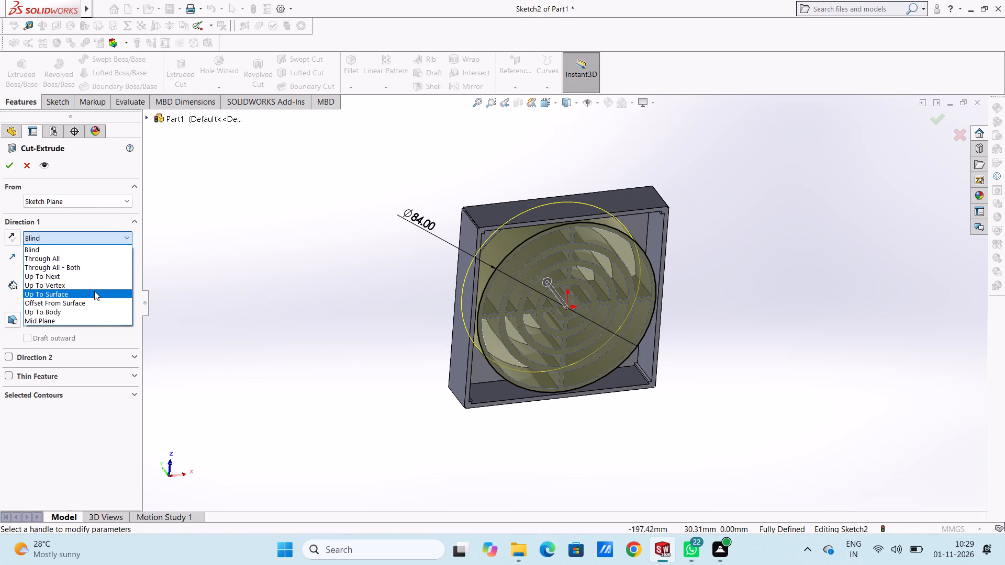
pyautogui.click(94, 291)
pyautogui.moveTo(304, 292); pyautogui.dragTo(298, 259, button='middle')
pyautogui.scroll(-3, 491, 259)
pyautogui.click(493, 210)
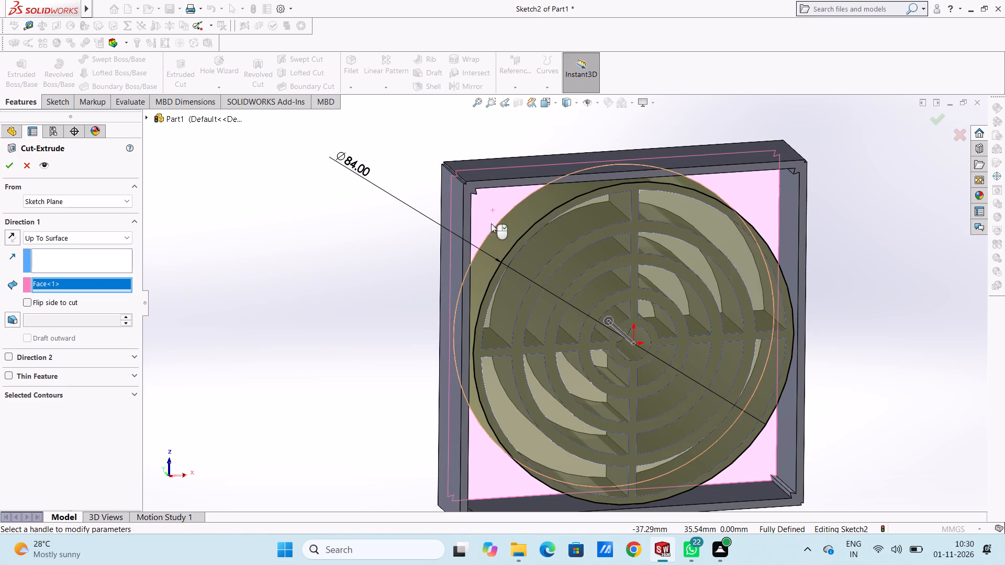
pyautogui.click(8, 171)
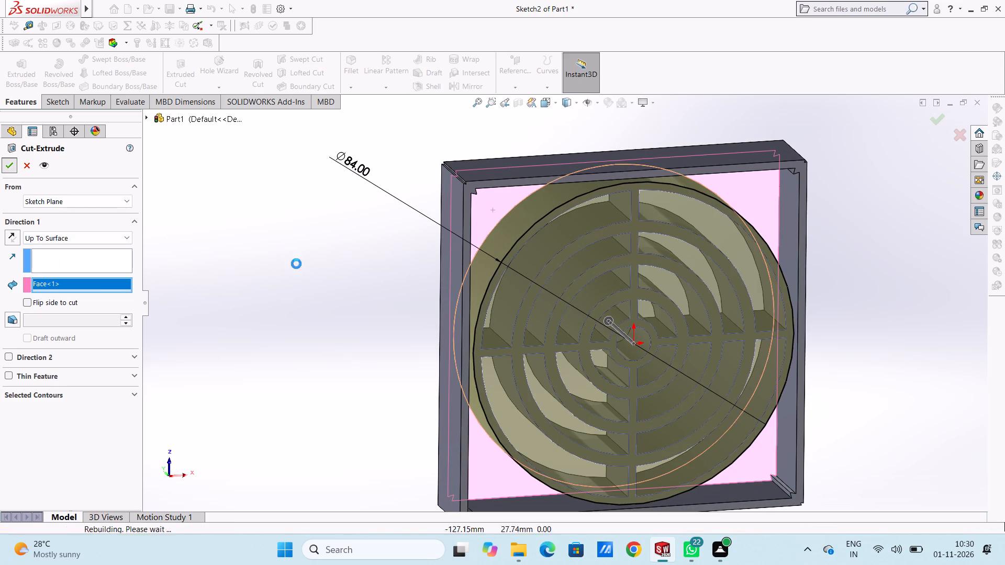
pyautogui.click(328, 268)
# Examine the grille after the circular cut from the open underside, the front plate and the side walls.
pyautogui.moveTo(318, 241); pyautogui.dragTo(345, 336, button='middle')
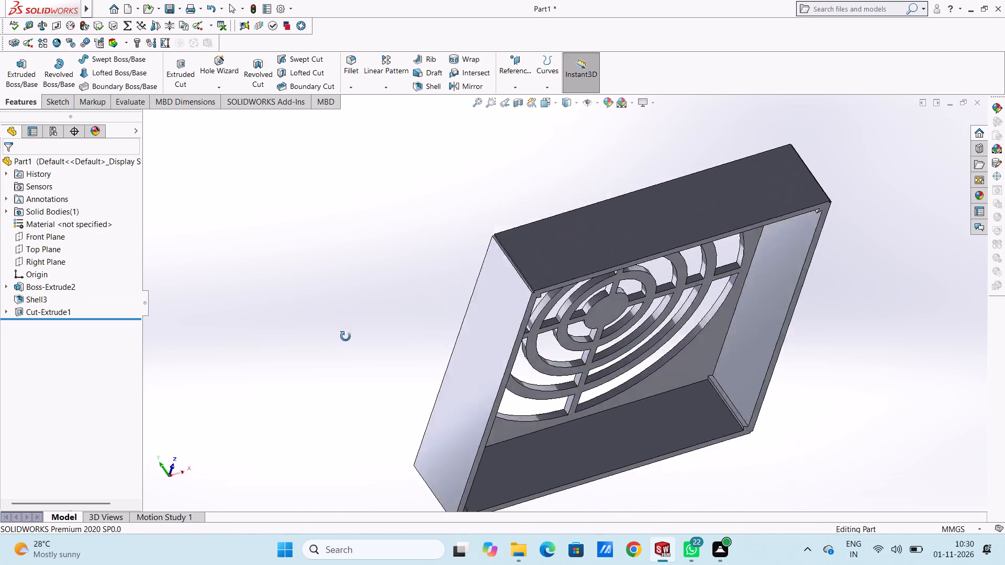
pyautogui.moveTo(345, 336); pyautogui.dragTo(408, 329, button='middle')
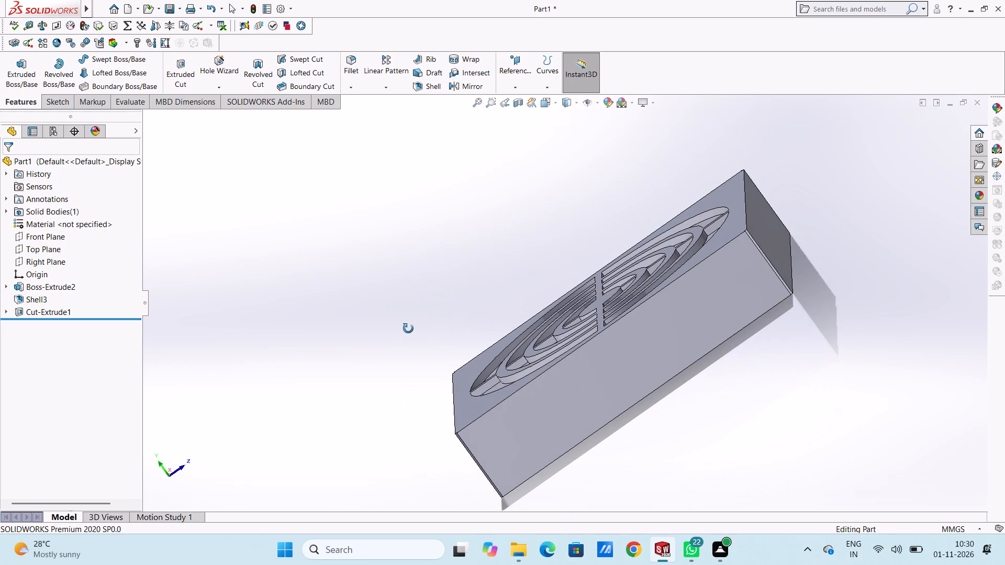
pyautogui.moveTo(408, 329); pyautogui.dragTo(423, 319, button='middle')
pyautogui.scroll(4, 463, 291)
pyautogui.moveTo(380, 365); pyautogui.dragTo(438, 293, button='middle')
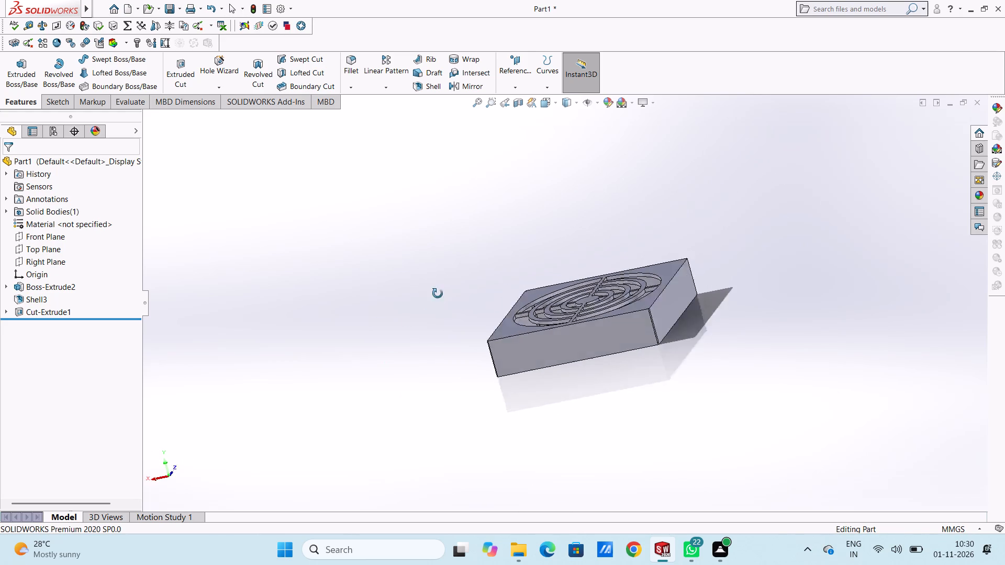
pyautogui.moveTo(438, 293); pyautogui.dragTo(394, 319, button='middle')
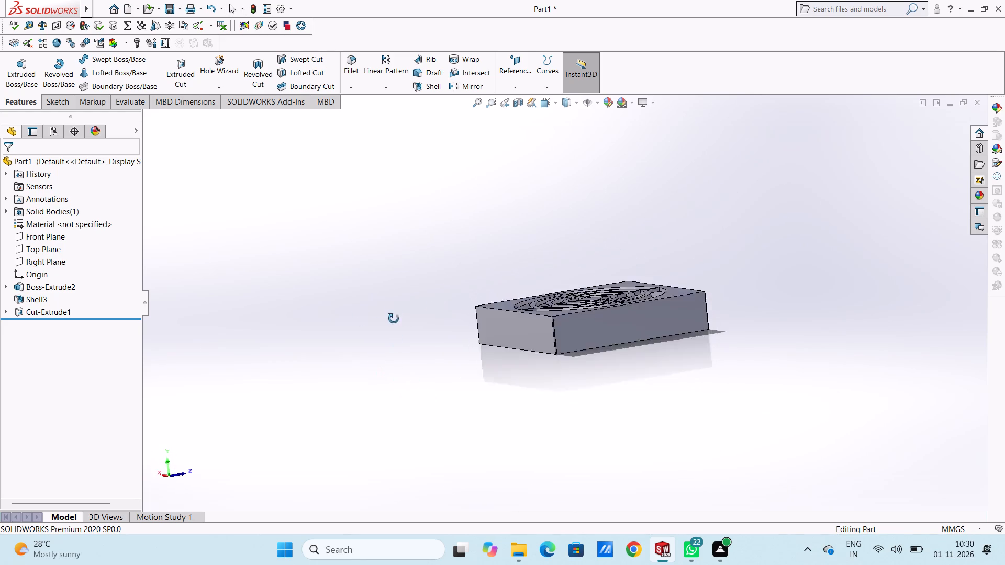
pyautogui.moveTo(394, 319); pyautogui.dragTo(363, 414, button='middle')
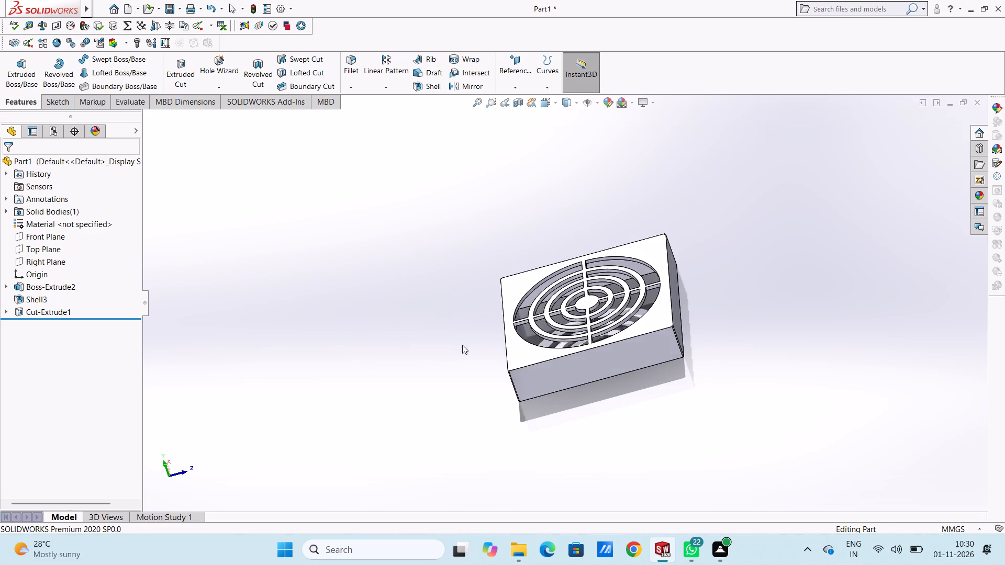
pyautogui.scroll(1, 457, 340)
pyautogui.moveTo(410, 371); pyautogui.dragTo(401, 286, button='middle')
pyautogui.moveTo(422, 356); pyautogui.dragTo(367, 232, button='middle')
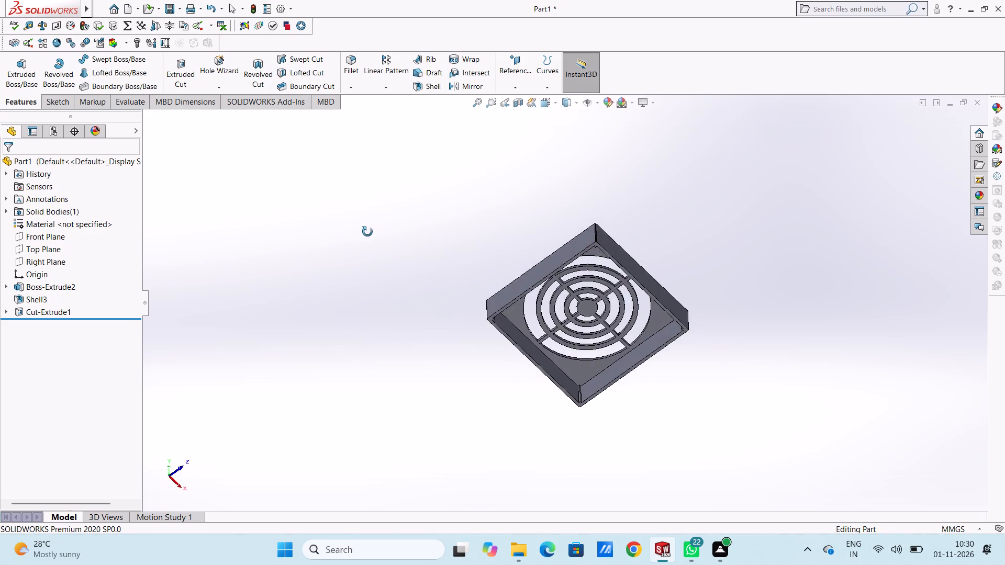
pyautogui.moveTo(367, 232); pyautogui.dragTo(470, 413, button='middle')
pyautogui.moveTo(432, 244); pyautogui.dragTo(437, 367, button='middle')
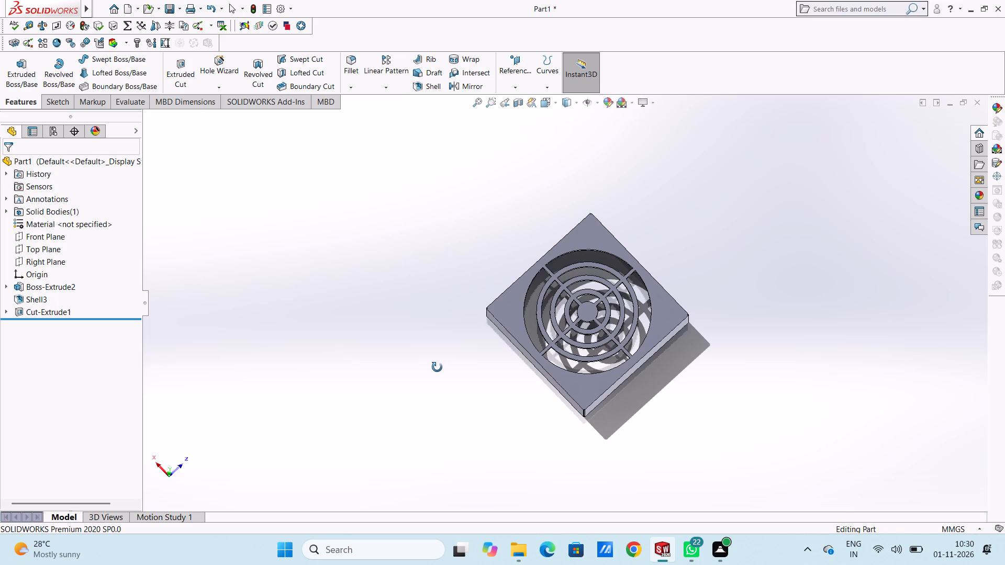
pyautogui.moveTo(437, 367); pyautogui.dragTo(439, 395, button='middle')
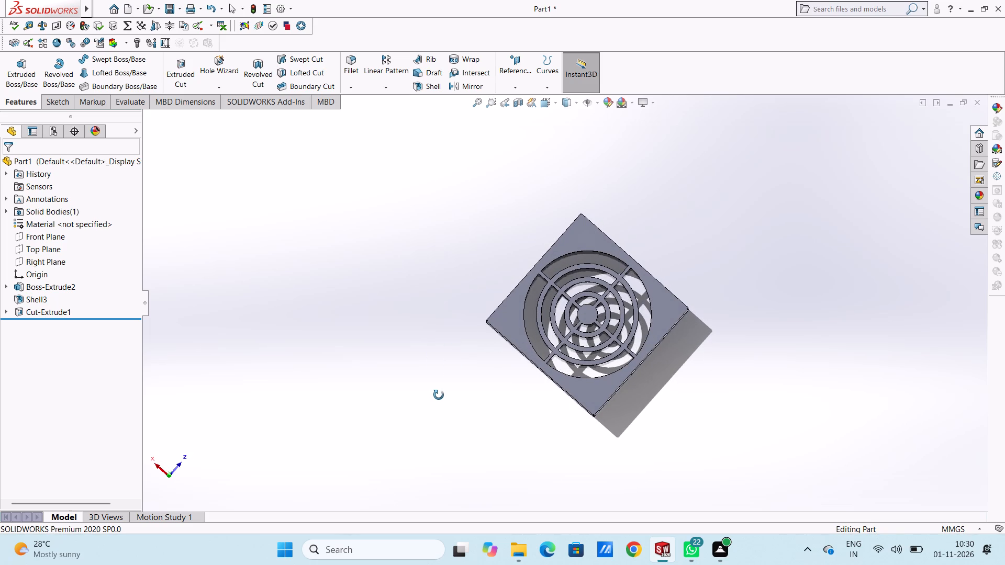
pyautogui.moveTo(439, 395); pyautogui.dragTo(442, 407, button='middle')
pyautogui.moveTo(420, 285); pyautogui.dragTo(411, 258, button='middle')
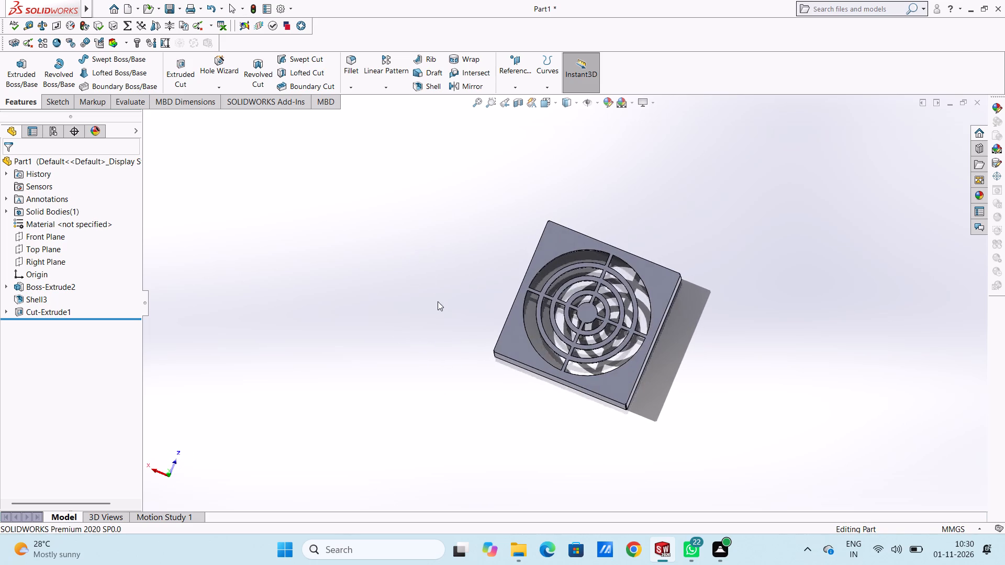
pyautogui.moveTo(438, 301); pyautogui.dragTo(415, 252, button='middle')
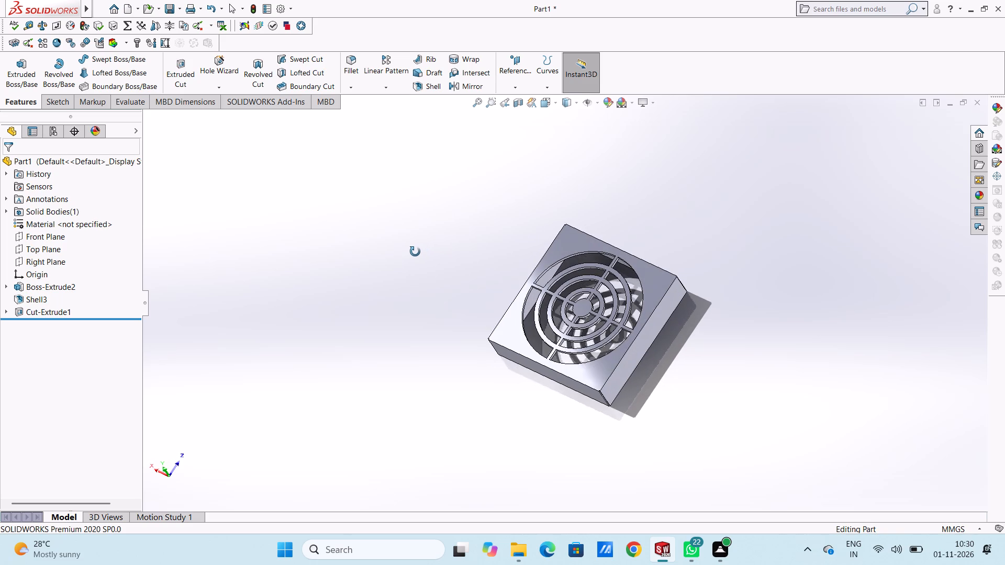
pyautogui.moveTo(415, 252); pyautogui.dragTo(427, 259, button='middle')
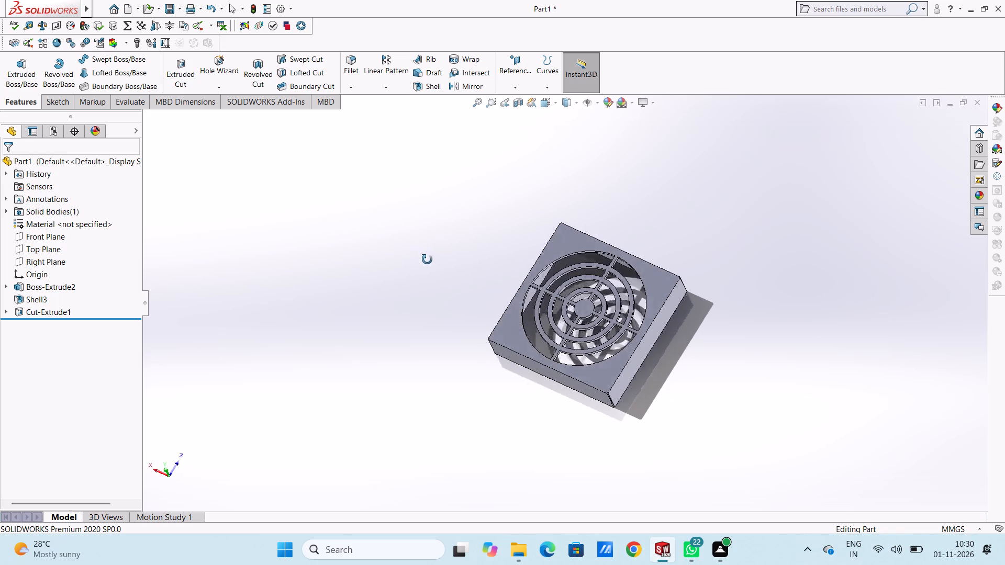
pyautogui.moveTo(427, 259); pyautogui.dragTo(444, 293, button='middle')
pyautogui.hotkey('ctrl', '7')
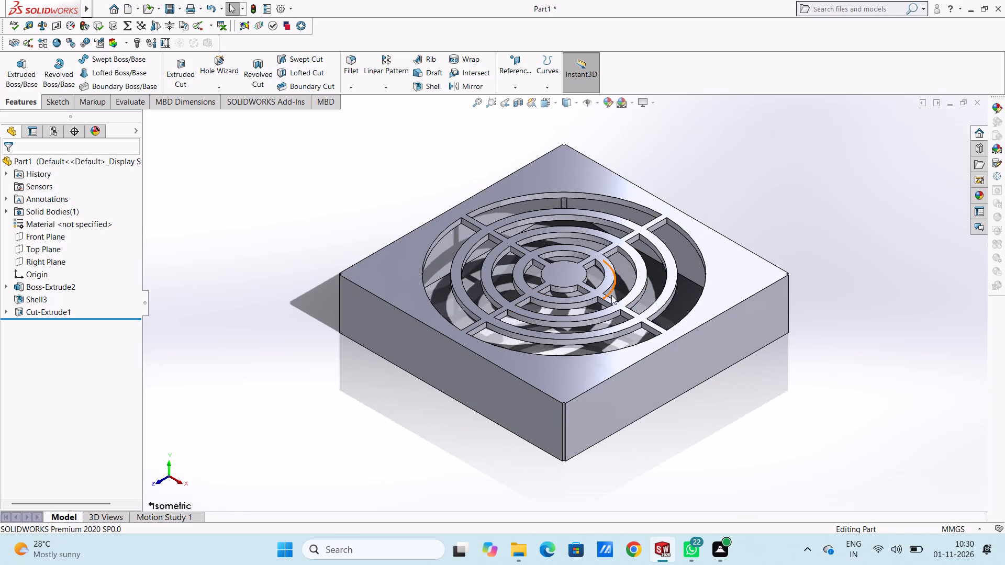
pyautogui.scroll(2, 611, 295)
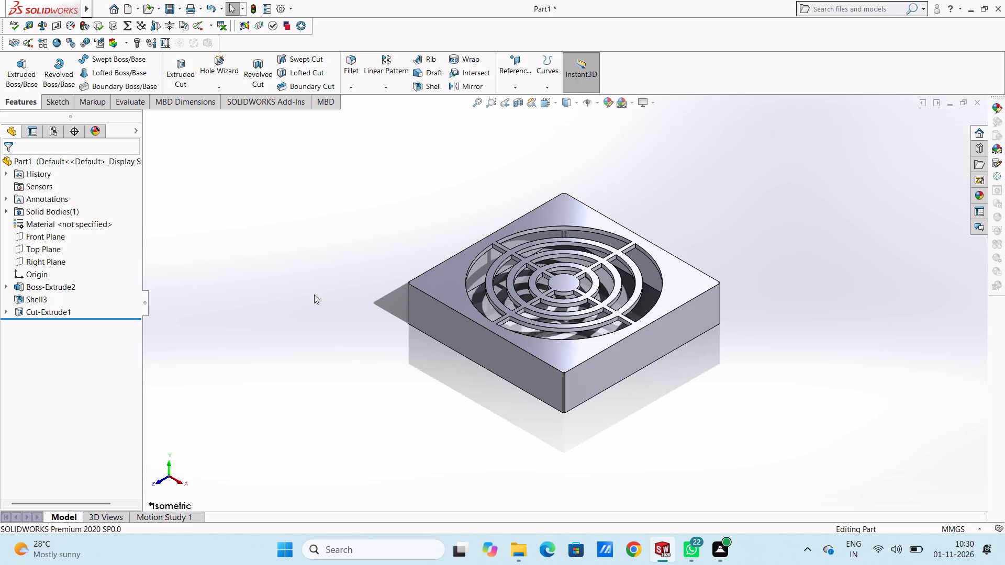
# On the outer face of the front side wall, sketch an origin-centred circle of 10 mm radius on the bottom edge.
pyautogui.hotkey('ctrl', '1')
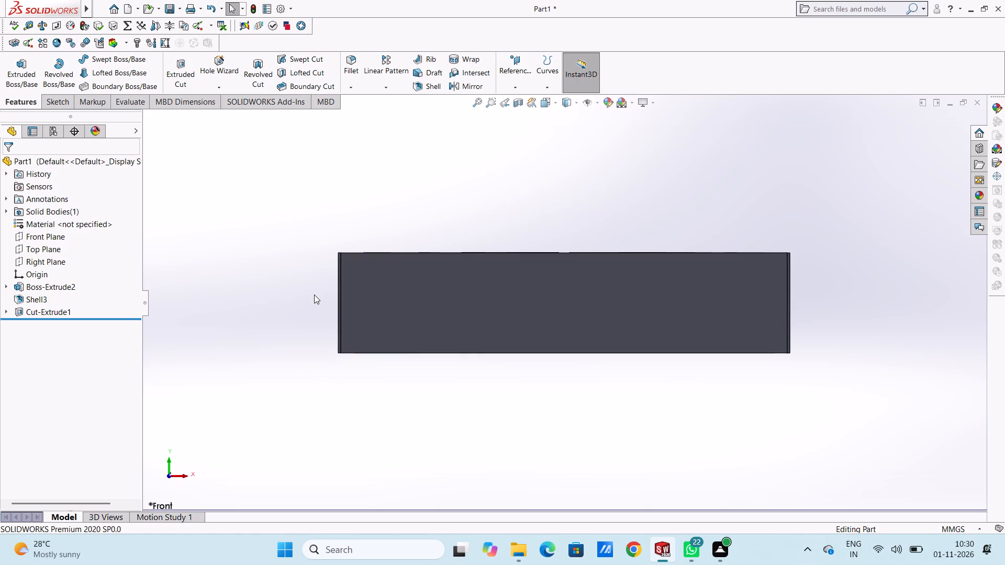
pyautogui.scroll(4, 543, 310)
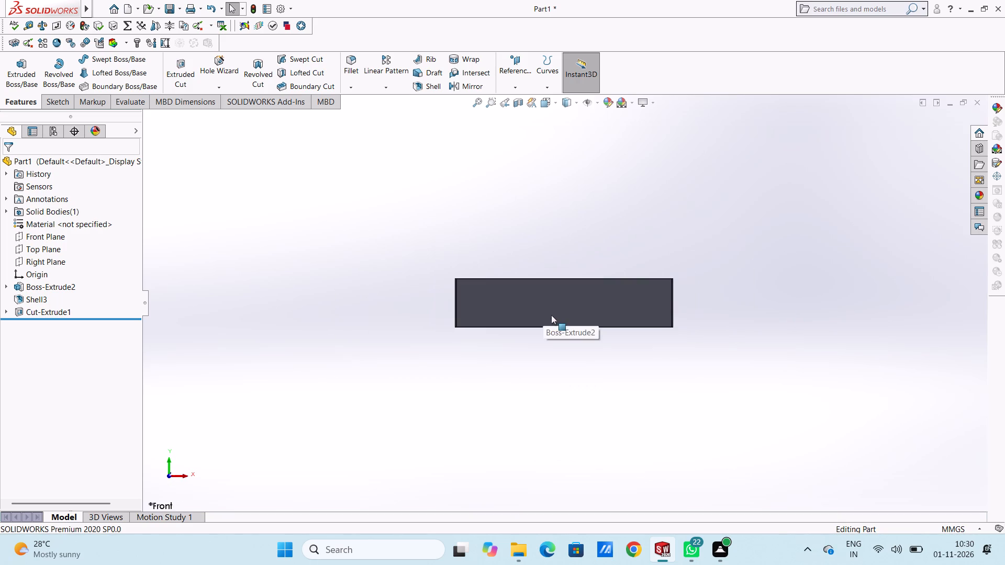
pyautogui.click(560, 311)
pyautogui.click(606, 286)
pyautogui.click(543, 223)
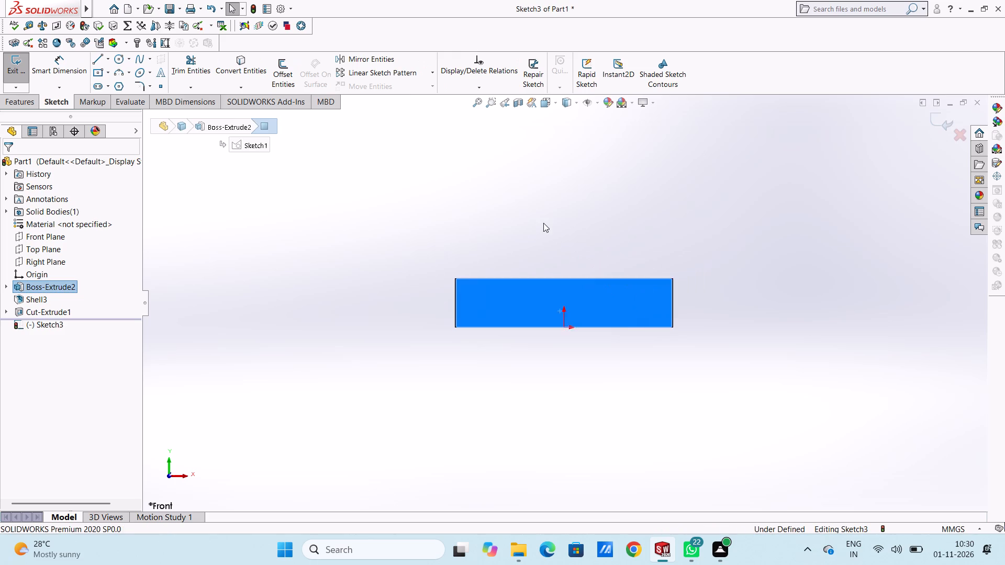
pyautogui.scroll(-3, 591, 334)
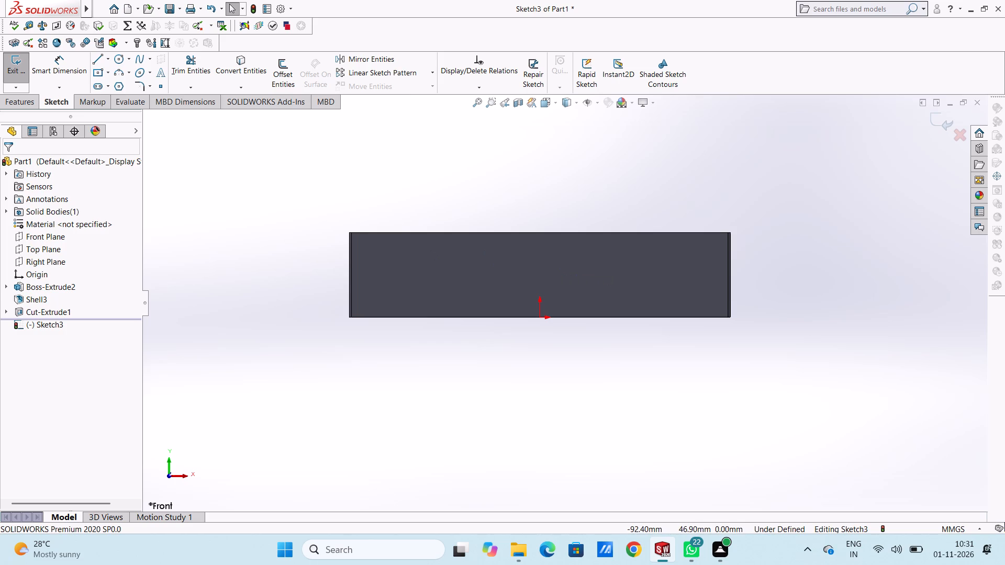
pyautogui.click(118, 58)
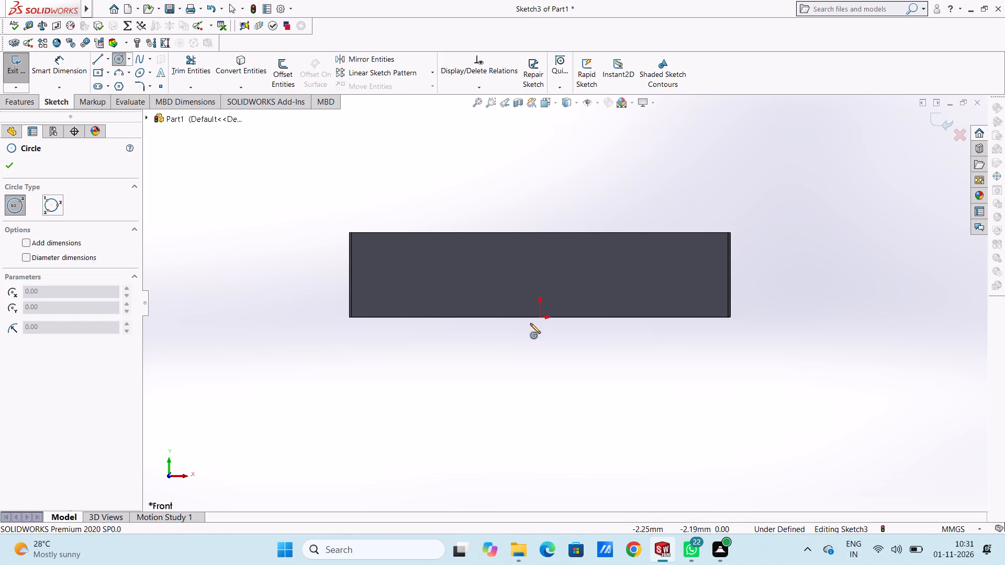
pyautogui.click(540, 319)
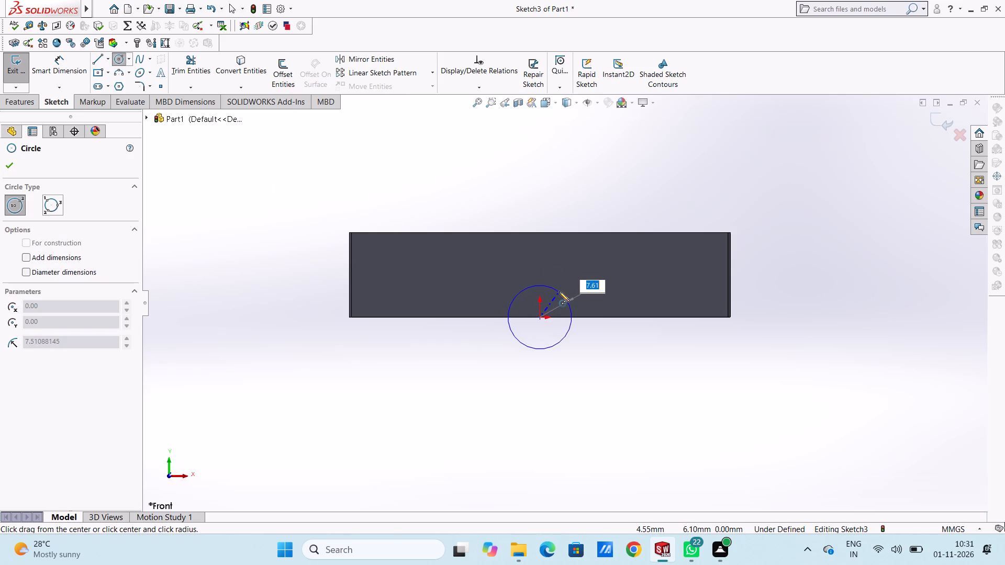
pyautogui.write('10')
pyautogui.press('Return')
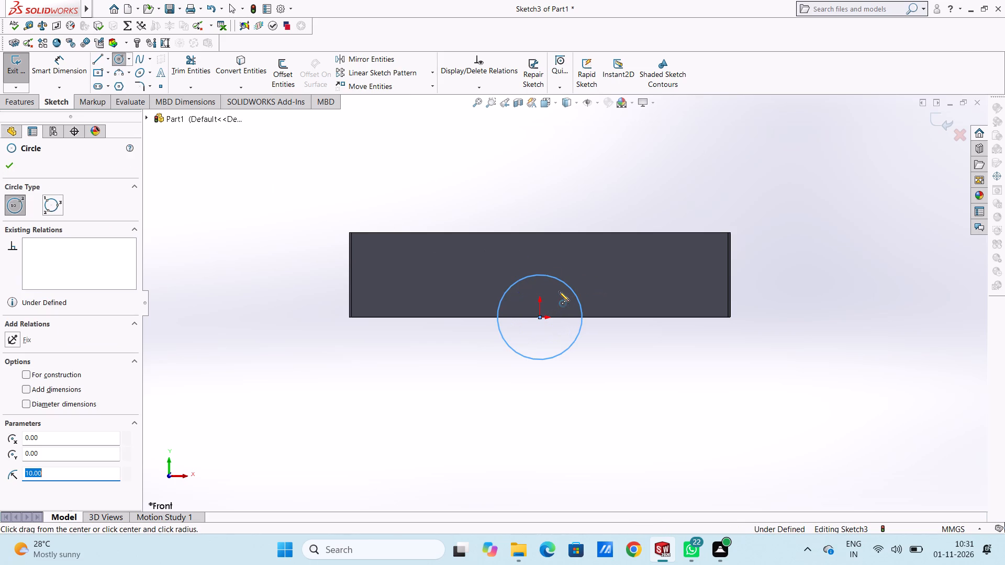
pyautogui.click(10, 163)
pyautogui.click(240, 188)
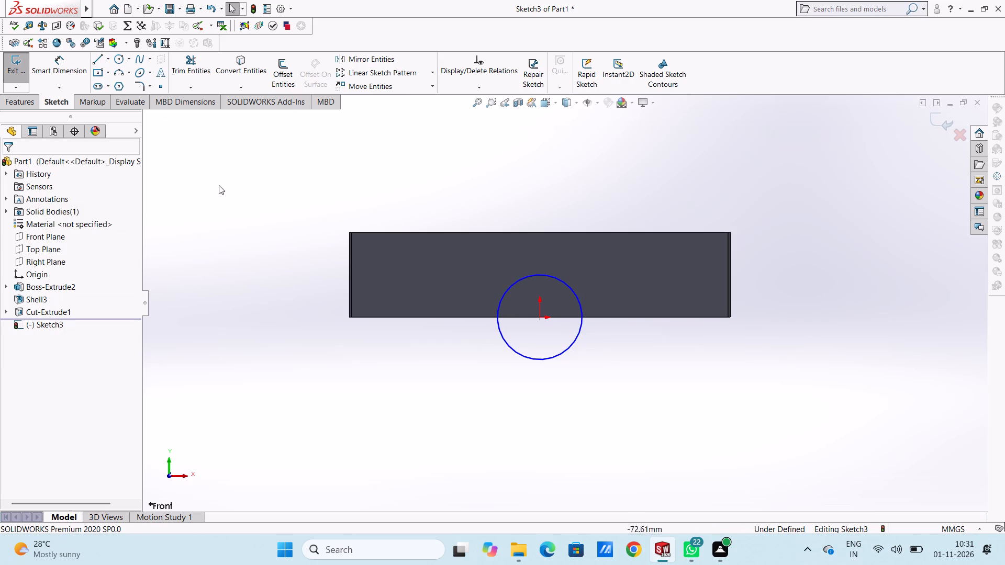
# Draw a horizontal line across the circle's diameter, along the wall's bottom edge.
pyautogui.click(98, 59)
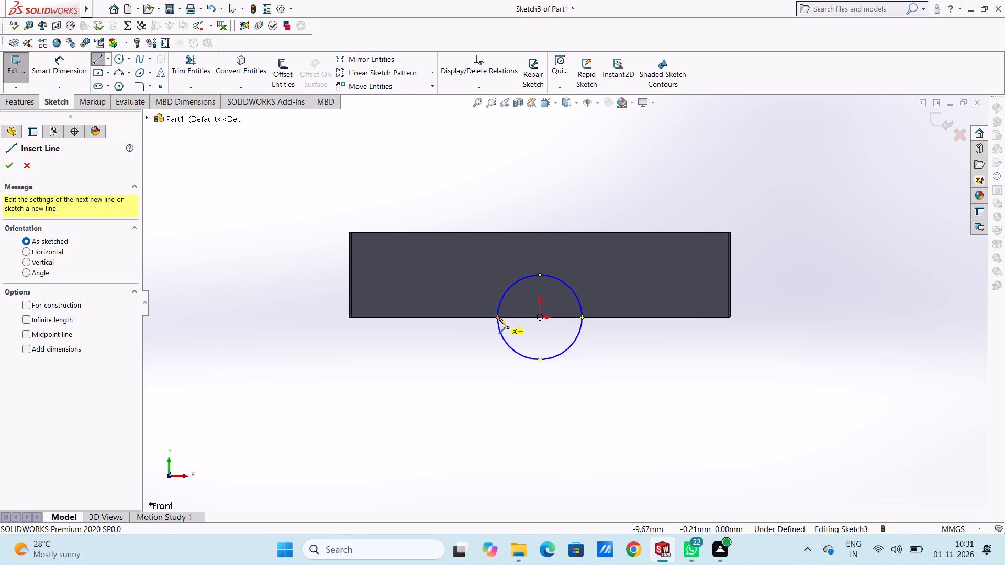
pyautogui.click(499, 318)
pyautogui.click(582, 318)
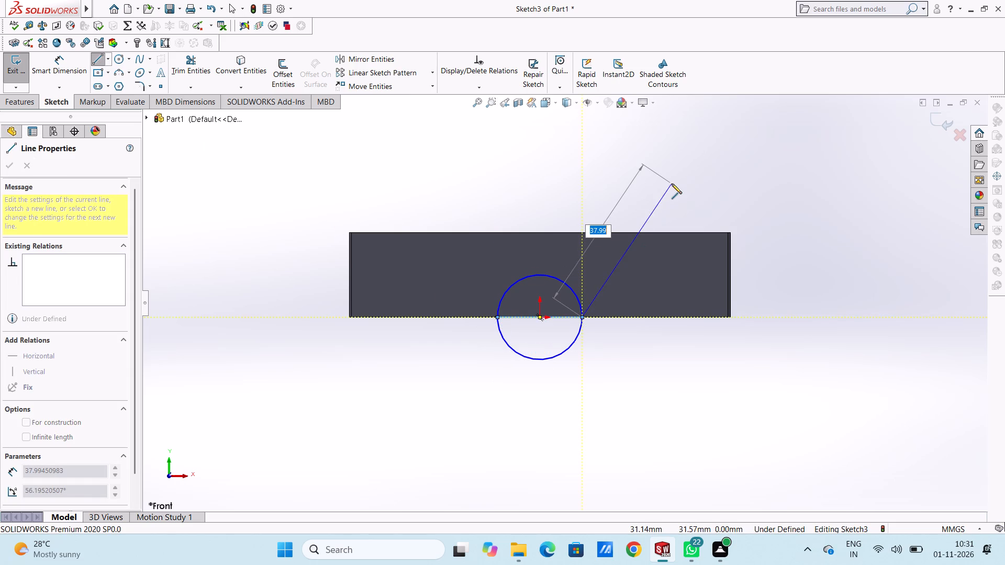
pyautogui.rightClick(672, 184)
pyautogui.click(680, 195)
pyautogui.click(646, 197)
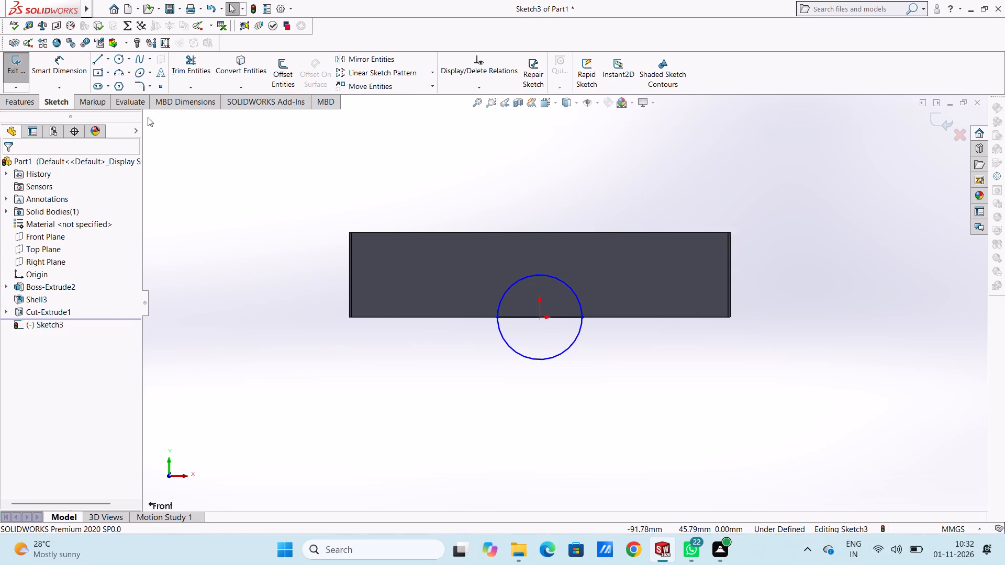
# Trim away the upper half of the circle above the diameter line.
pyautogui.click(186, 61)
pyautogui.click(520, 279)
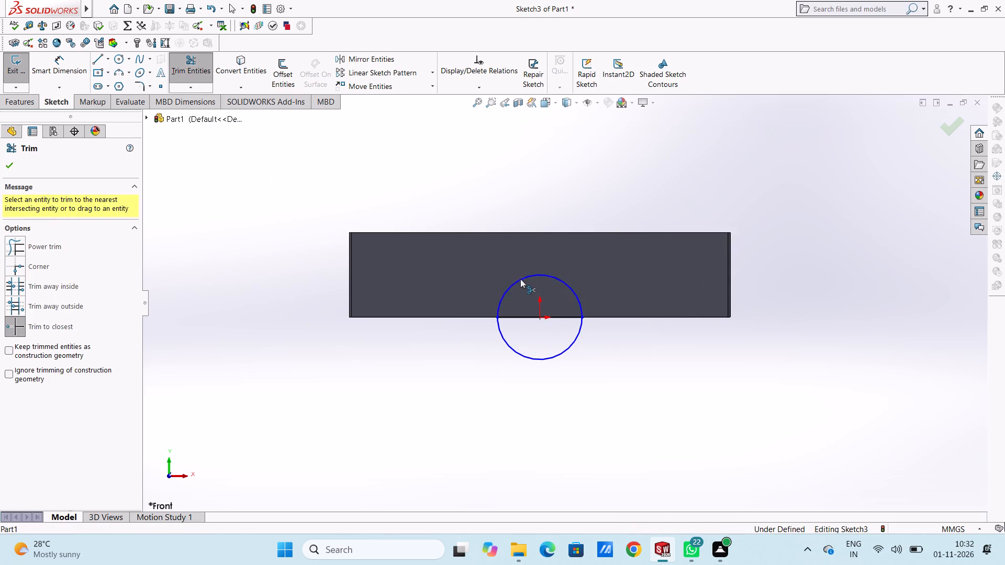
pyautogui.rightClick(483, 146)
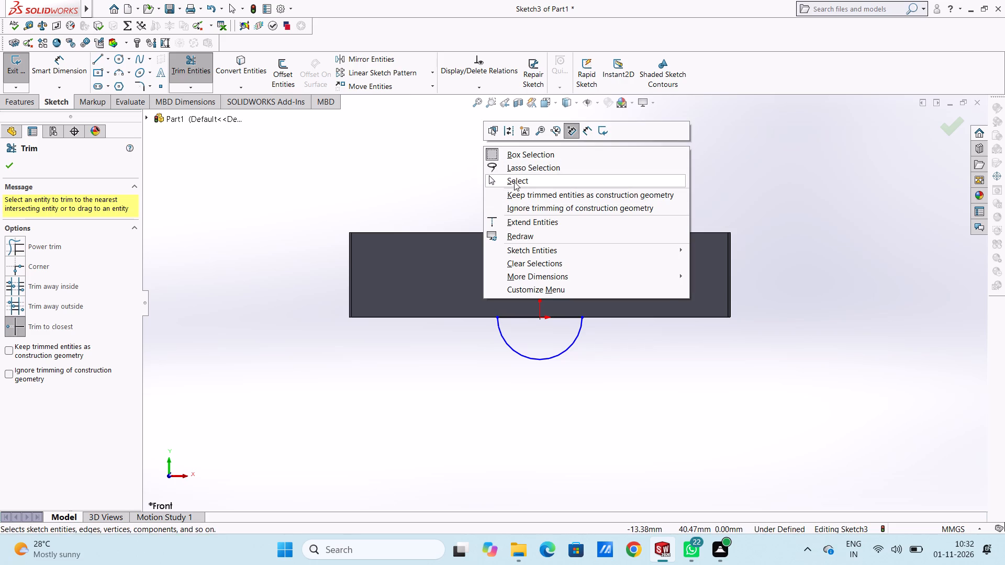
pyautogui.click(405, 182)
pyautogui.click(8, 165)
pyautogui.click(225, 189)
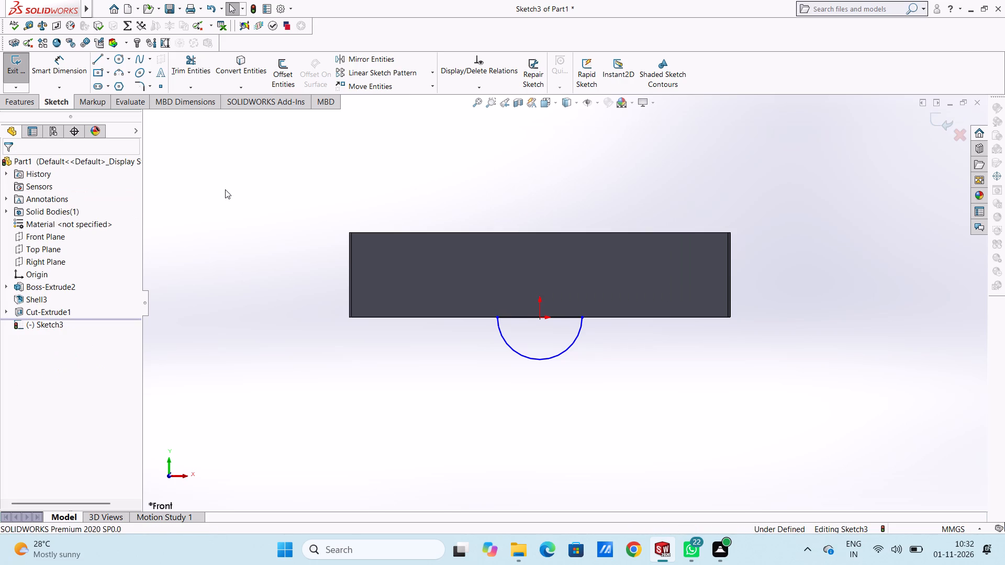
# Add a 20 mm wide, 2 mm high rectangular outline of three lines above the semicircle's diameter line.
pyautogui.click(96, 61)
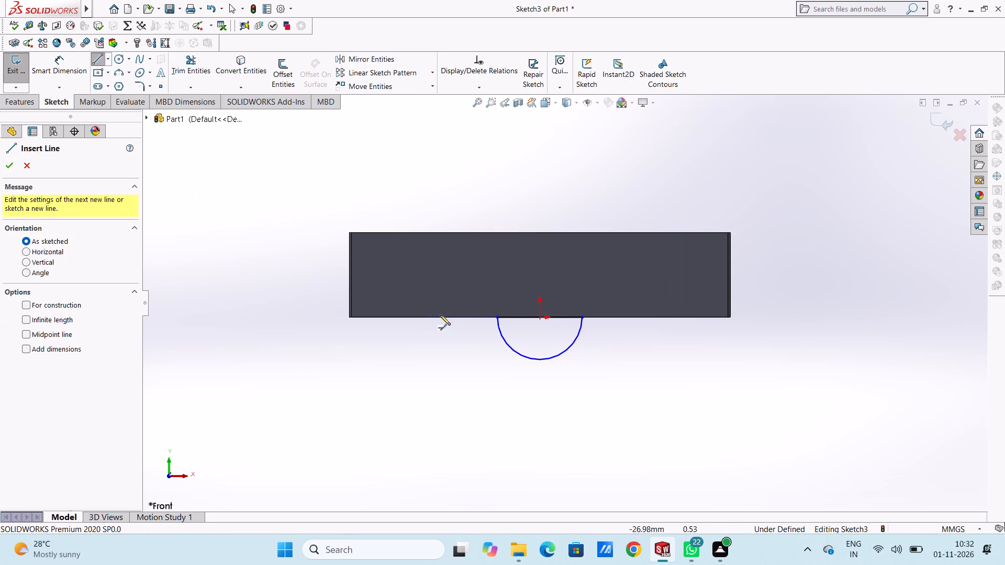
pyautogui.scroll(-5, 517, 319)
pyautogui.click(481, 306)
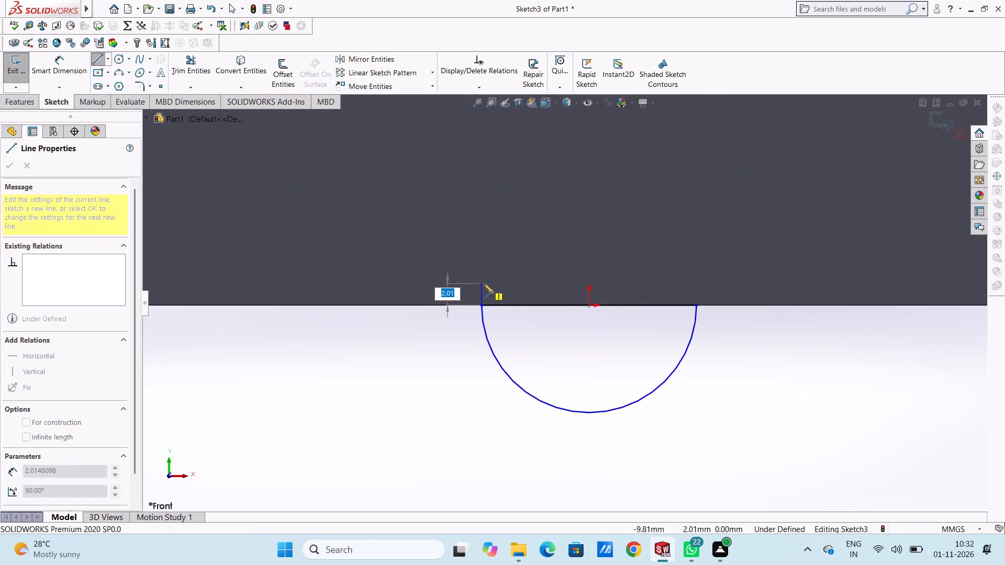
pyautogui.press('2')
pyautogui.press('Return')
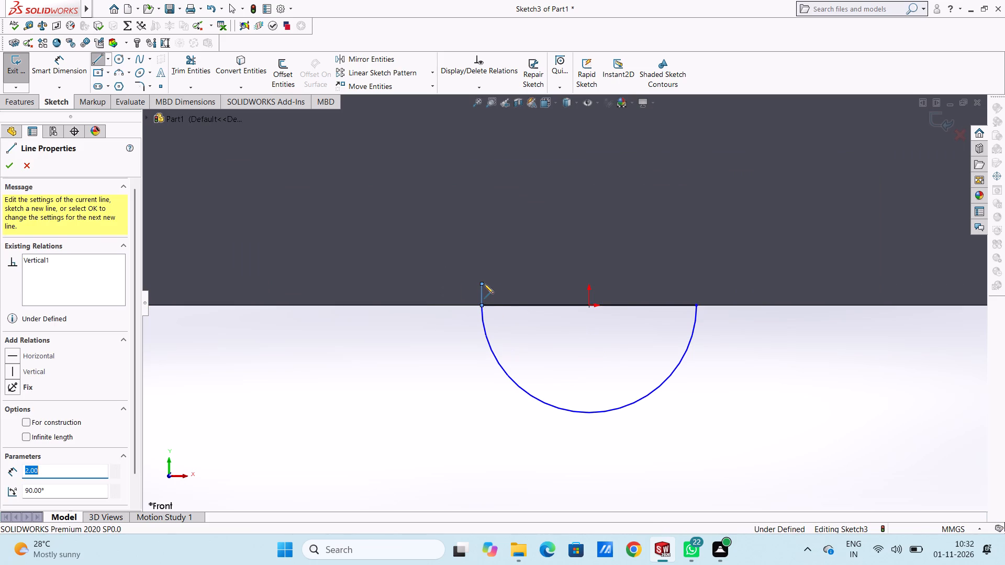
pyautogui.click(696, 284)
pyautogui.click(697, 306)
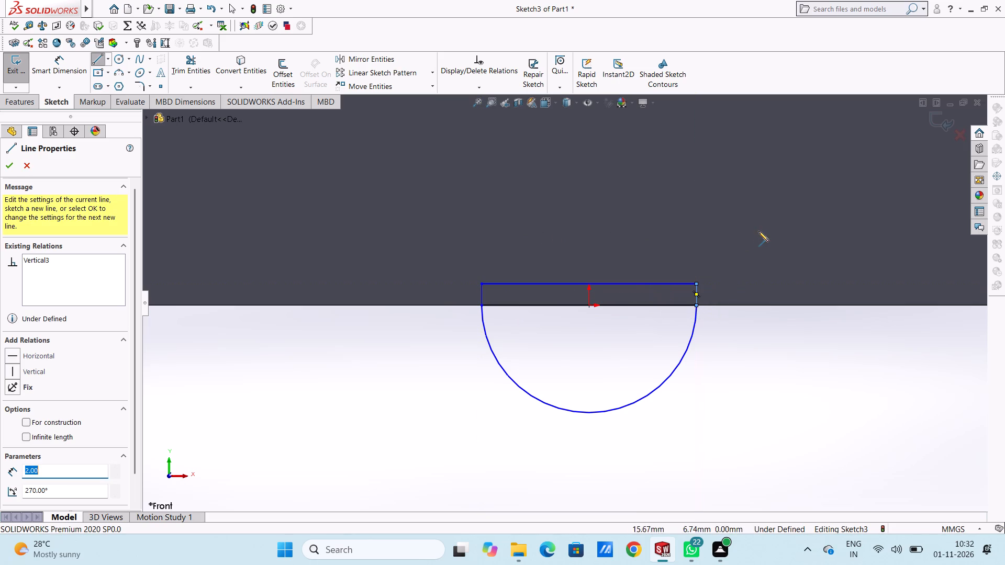
pyautogui.rightClick(758, 231)
pyautogui.doubleClick(767, 238)
pyautogui.scroll(4, 705, 323)
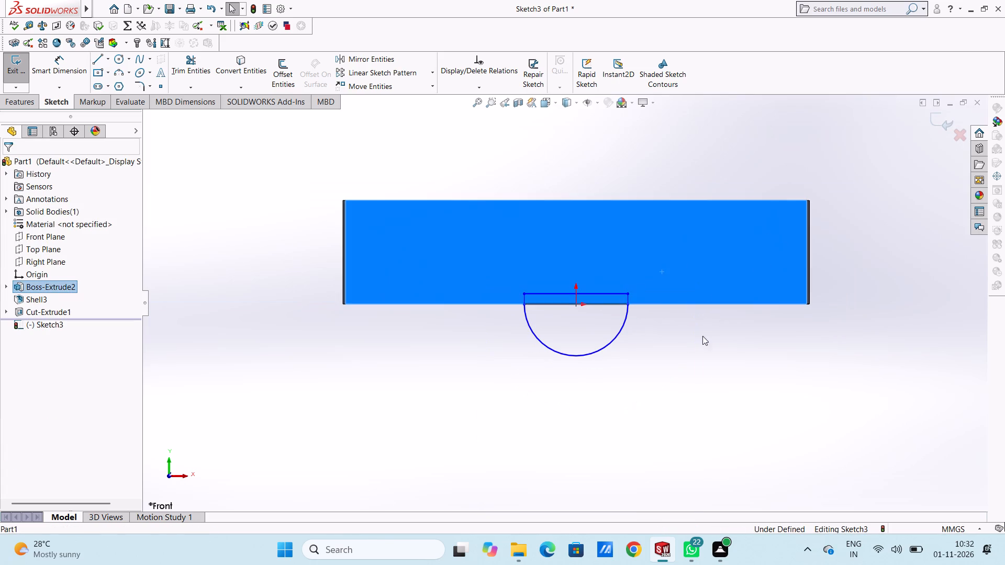
# Trim away the semicircular arc below the wall's bottom edge.
pyautogui.click(691, 365)
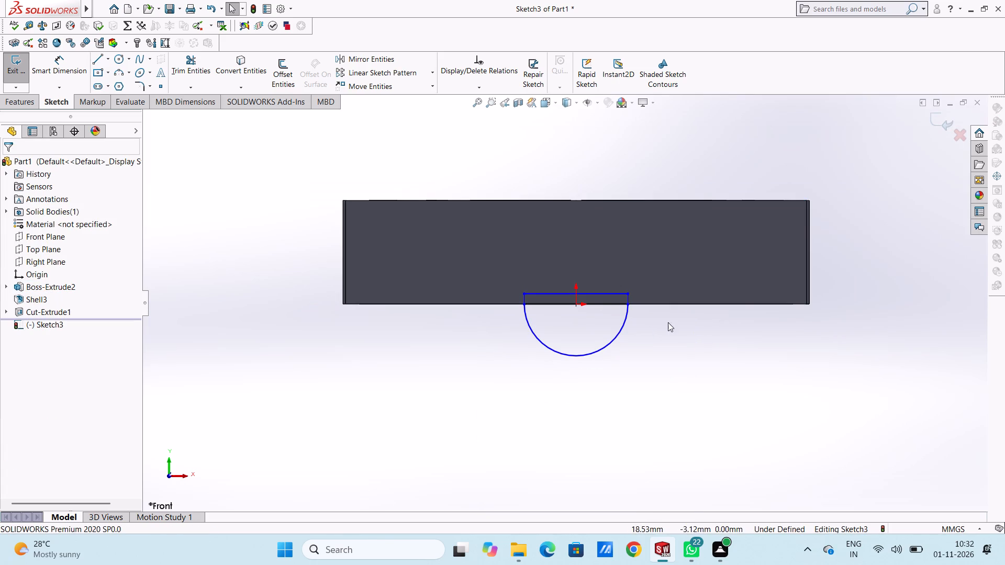
pyautogui.scroll(-1, 629, 338)
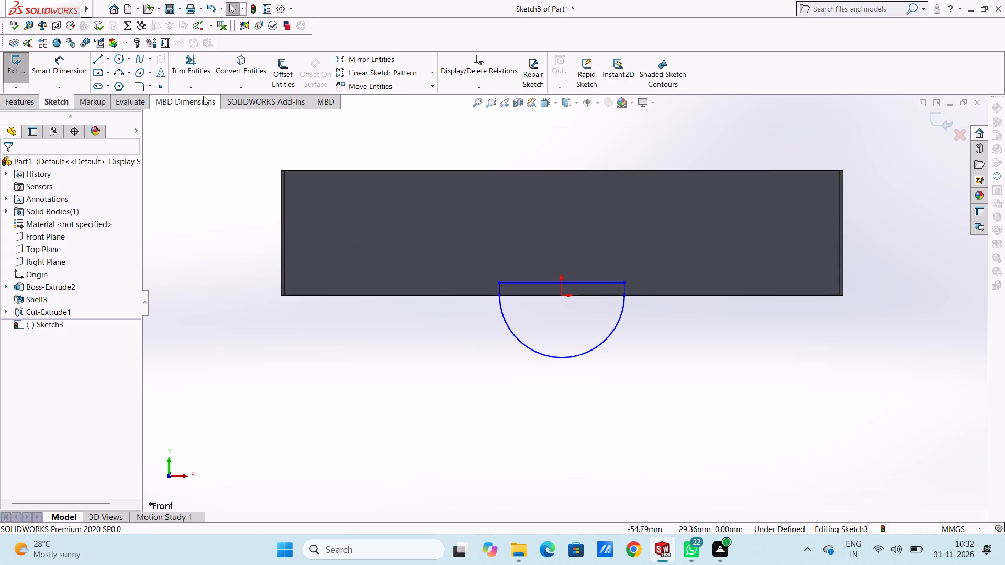
pyautogui.click(199, 65)
pyautogui.click(507, 324)
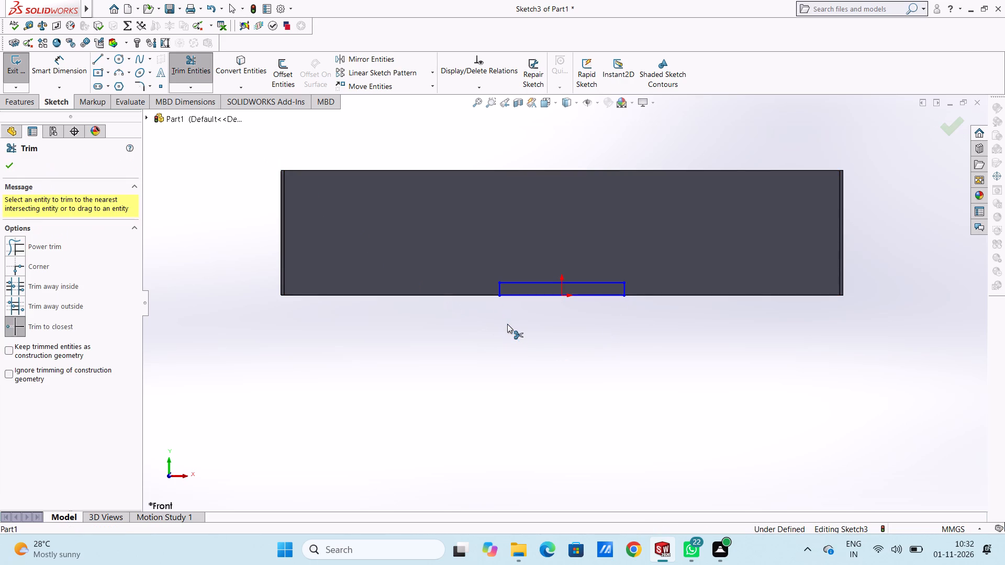
pyautogui.click(12, 166)
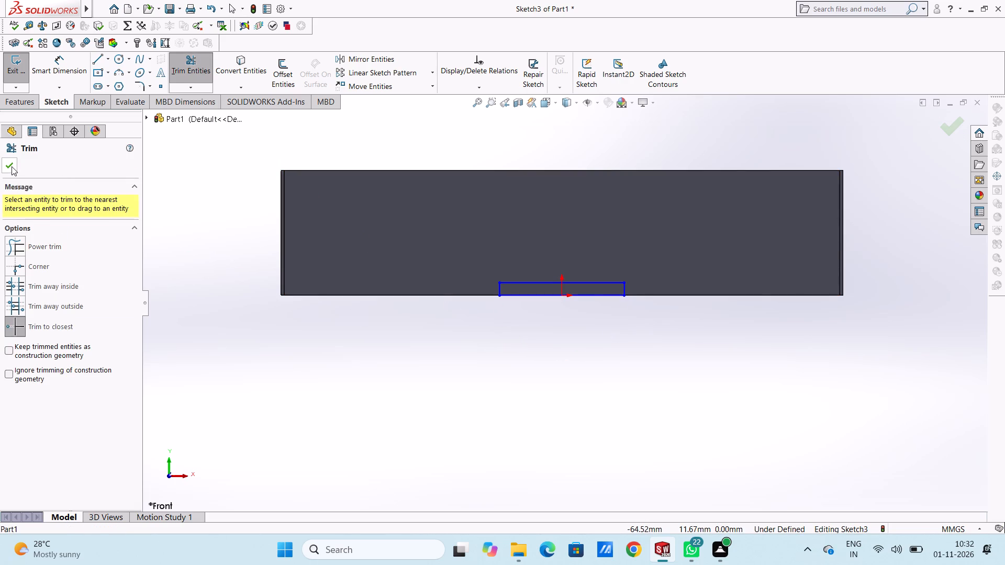
# Dimension each of the rectangle's two short vertical lines 10 mm from the origin.
pyautogui.click(69, 66)
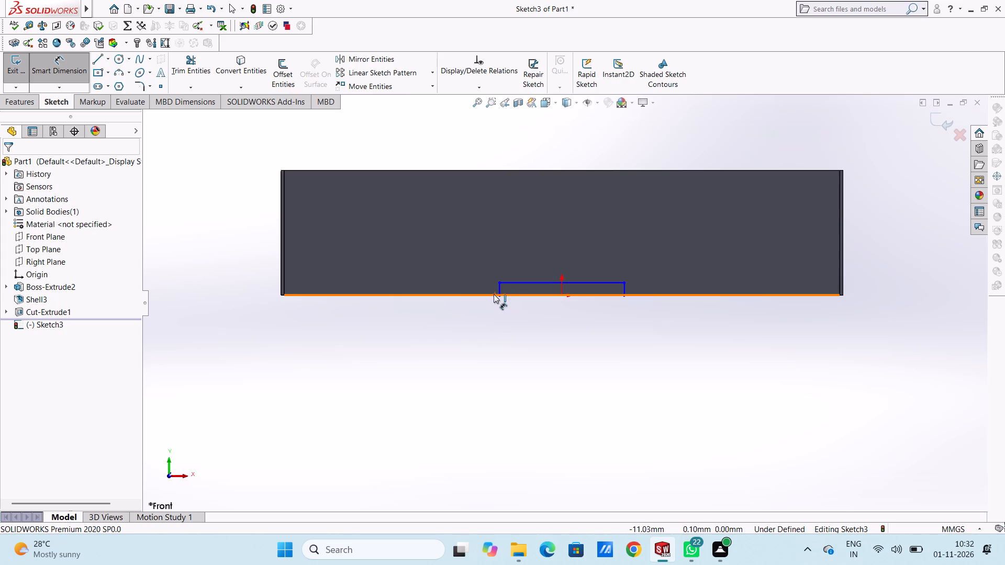
pyautogui.click(499, 288)
pyautogui.click(560, 295)
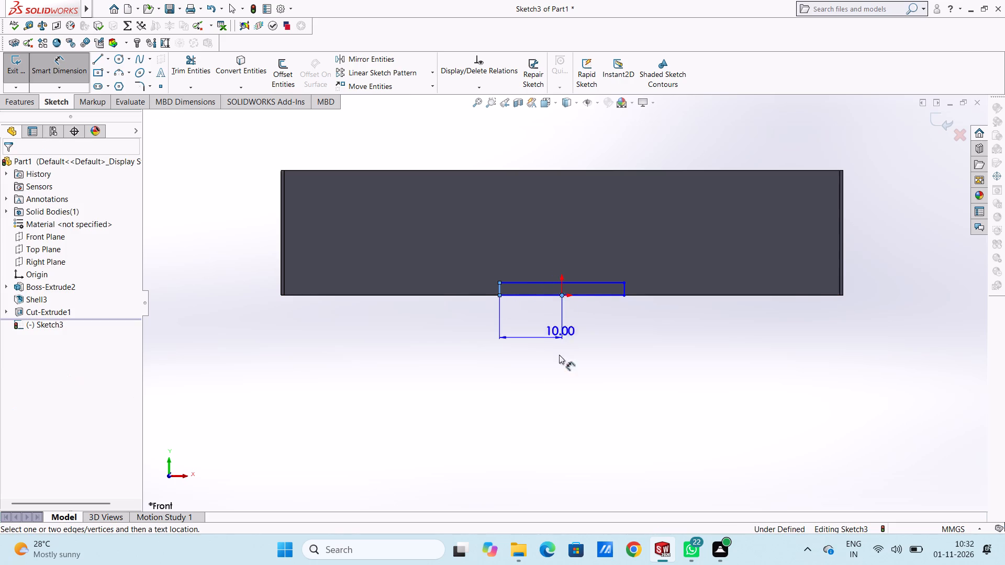
pyautogui.click(713, 471)
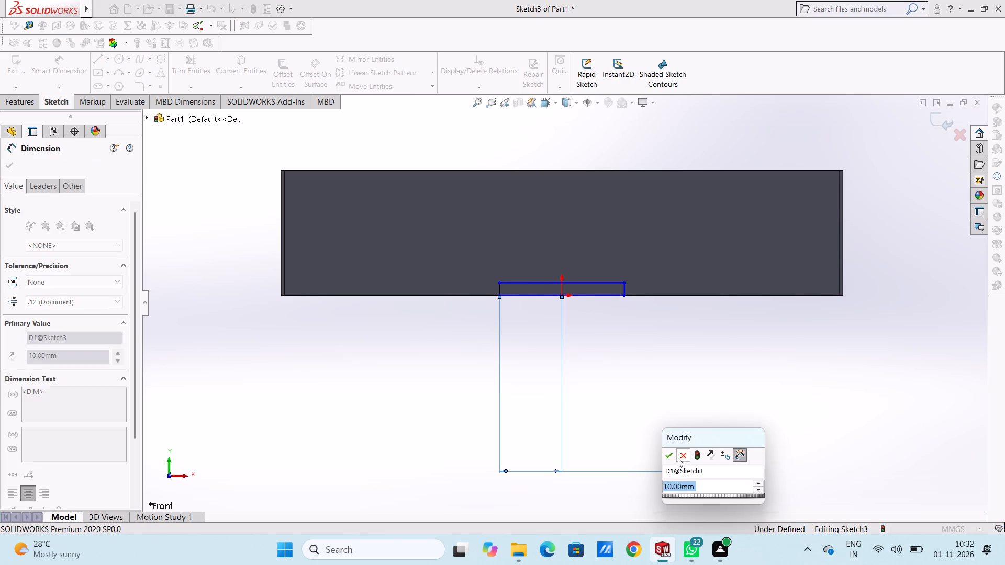
pyautogui.click(674, 453)
pyautogui.click(633, 404)
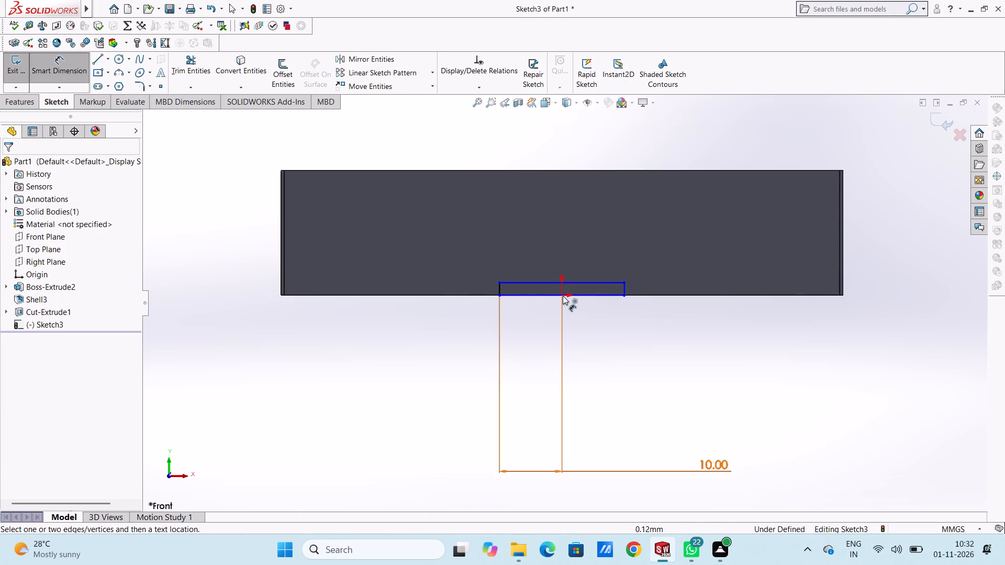
pyautogui.click(563, 293)
pyautogui.click(624, 291)
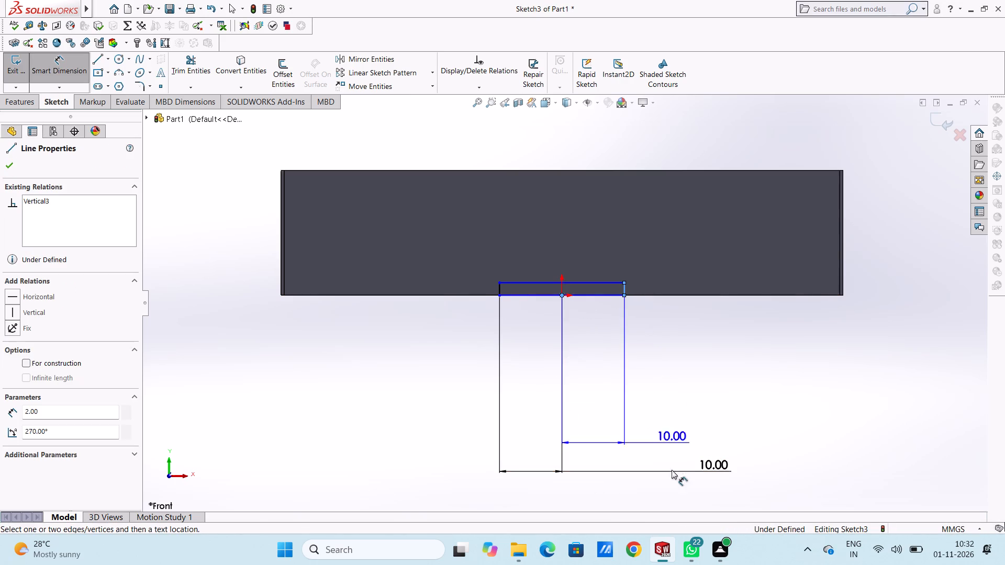
pyautogui.click(673, 470)
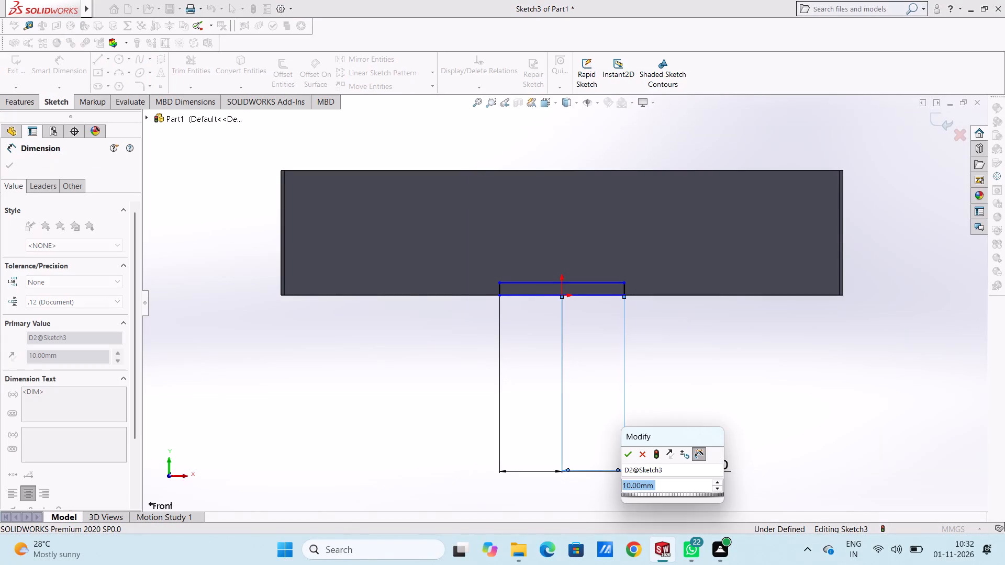
pyautogui.click(628, 450)
pyautogui.click(590, 395)
# Trim away the rectangle's upper and lower horizontal lines between the two vertical lines.
pyautogui.scroll(-2, 564, 273)
pyautogui.click(194, 70)
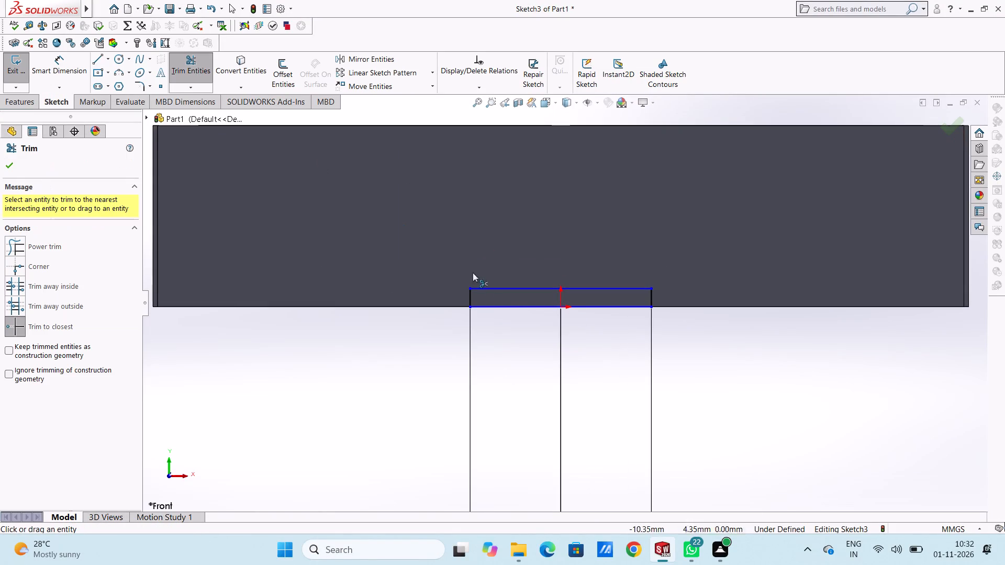
pyautogui.click(504, 289)
pyautogui.click(508, 309)
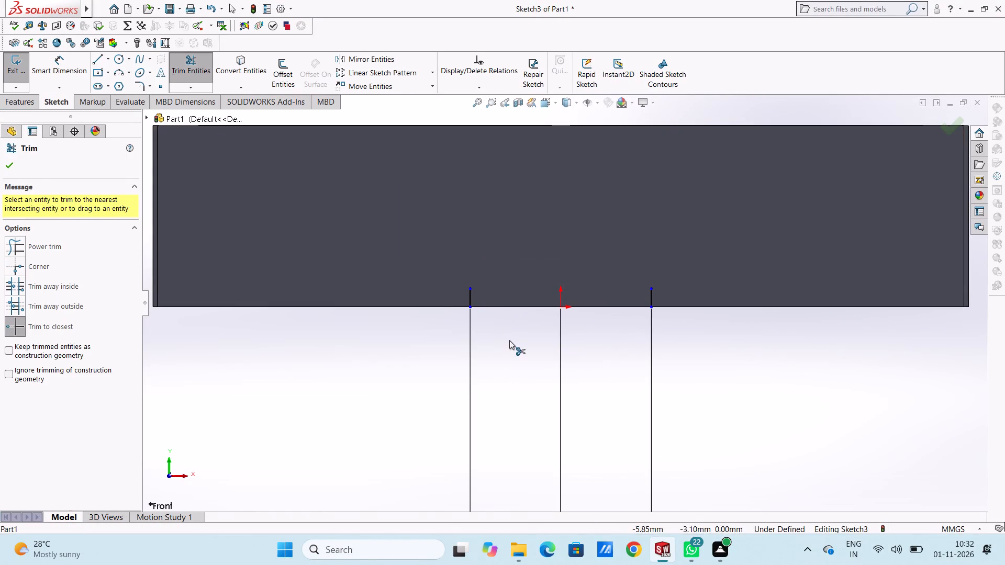
pyautogui.scroll(6, 509, 340)
pyautogui.click(14, 162)
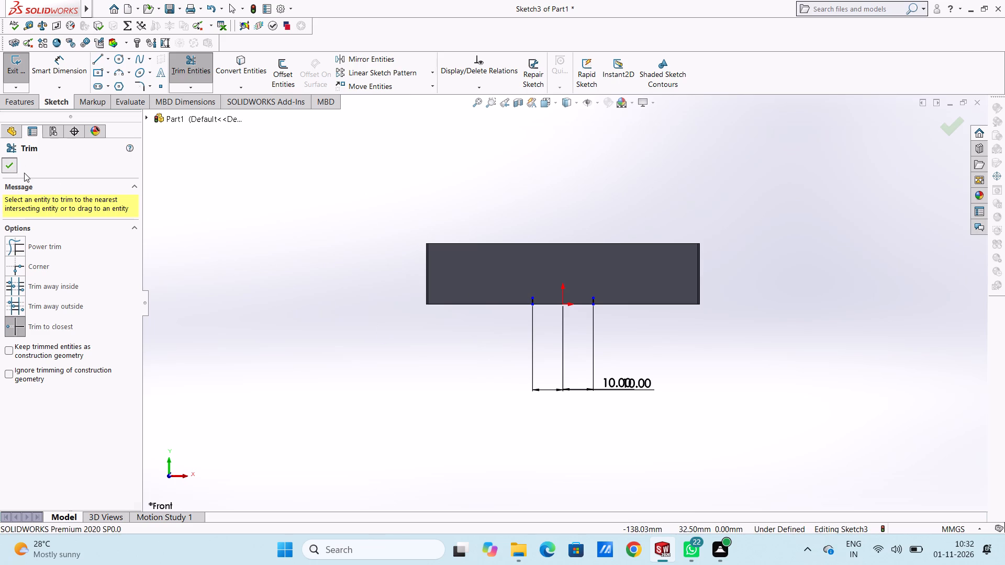
pyautogui.click(267, 210)
# Offset both short vertical lines 0.5 mm outward, away from the origin, in one direction only.
pyautogui.scroll(-2, 542, 344)
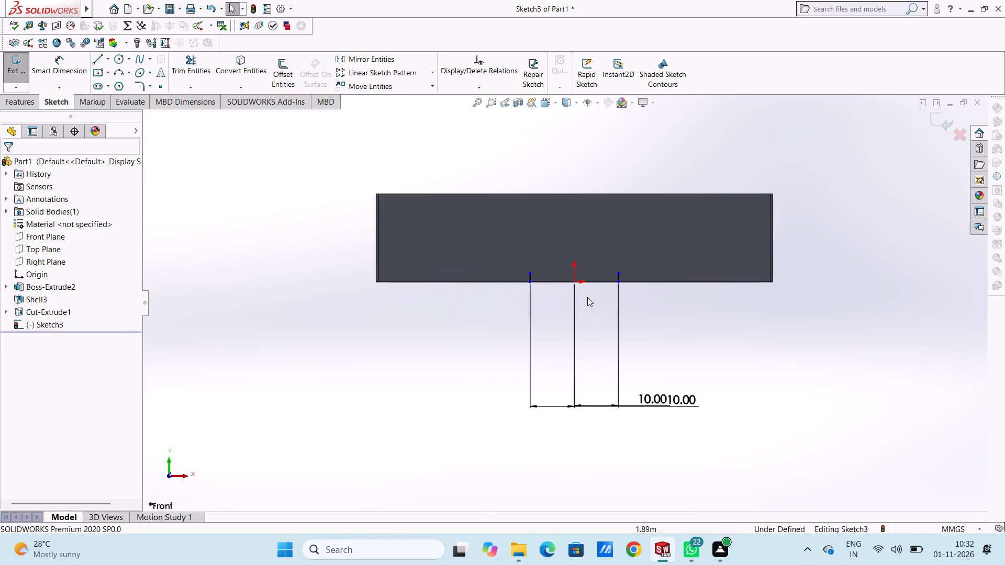
pyautogui.scroll(-4, 588, 297)
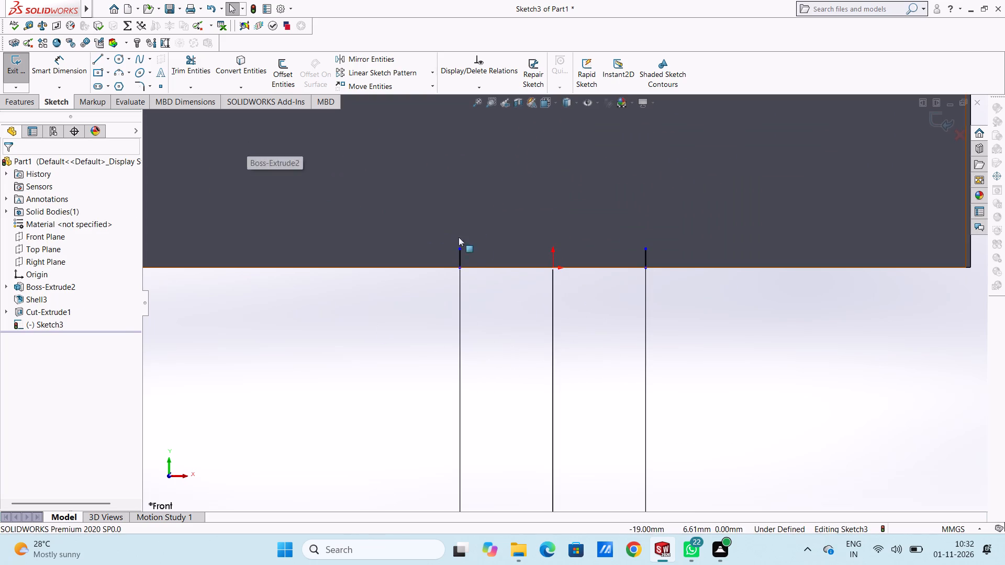
pyautogui.scroll(4, 476, 243)
pyautogui.scroll(-1, 609, 350)
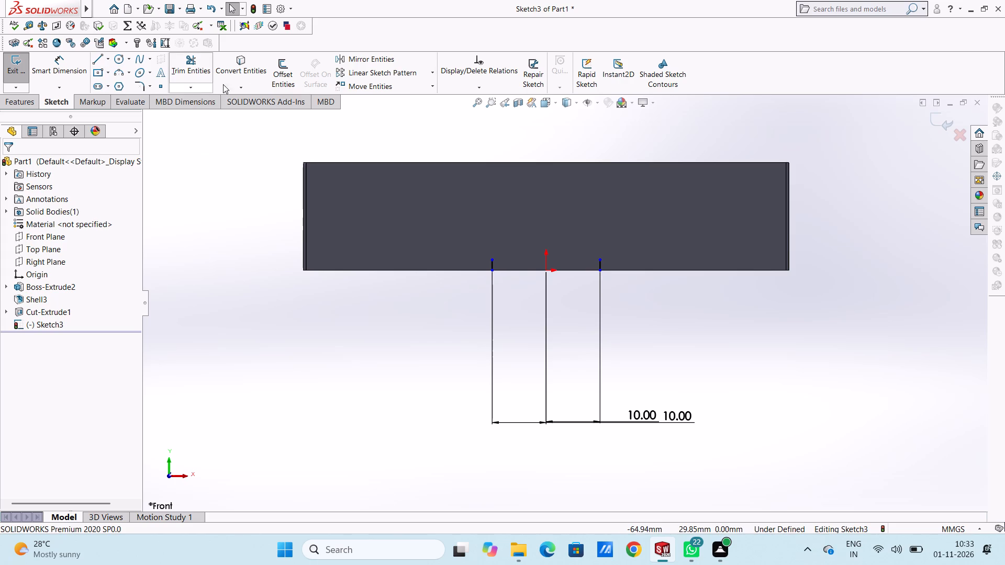
pyautogui.click(281, 69)
pyautogui.scroll(-5, 556, 307)
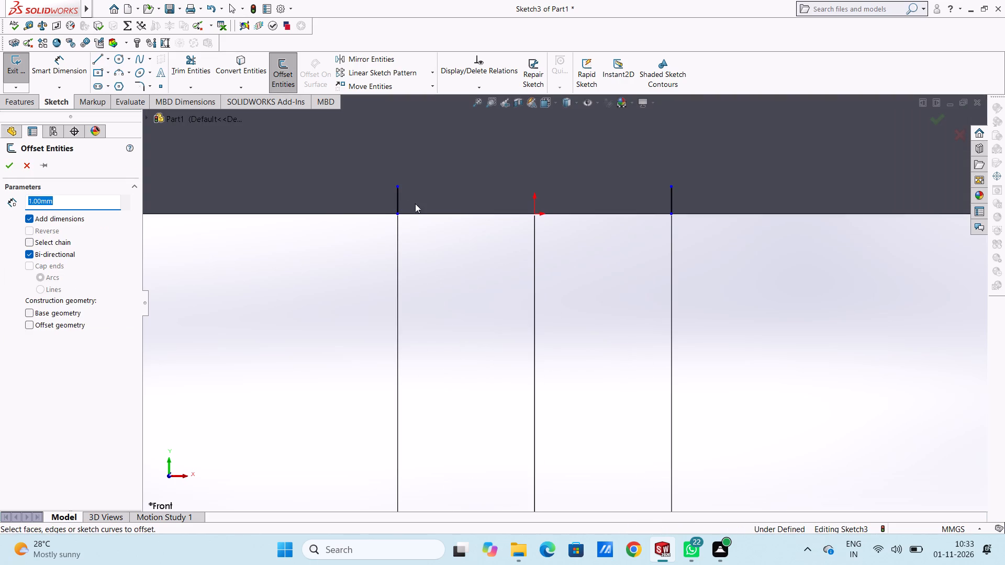
pyautogui.click(399, 197)
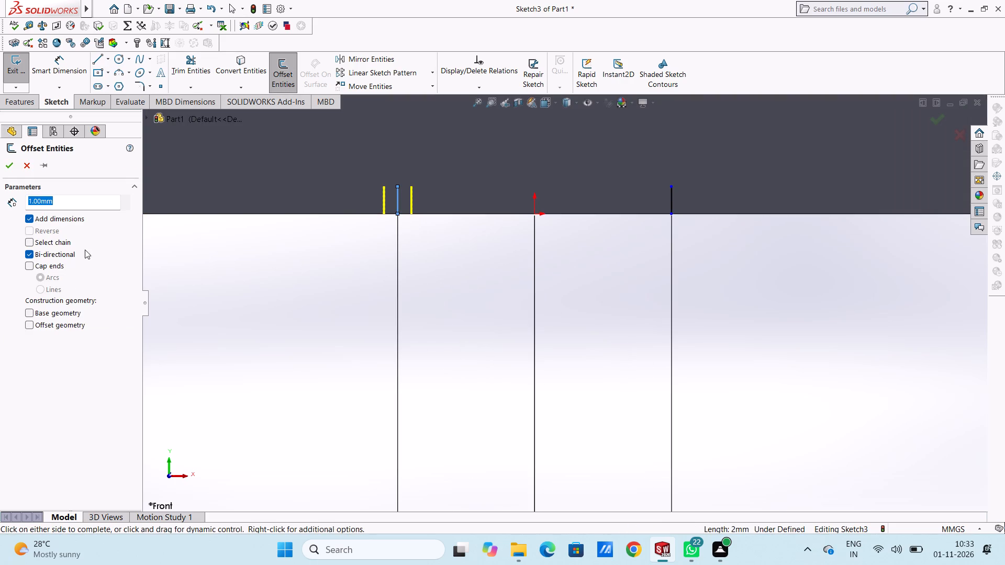
pyautogui.click(31, 252)
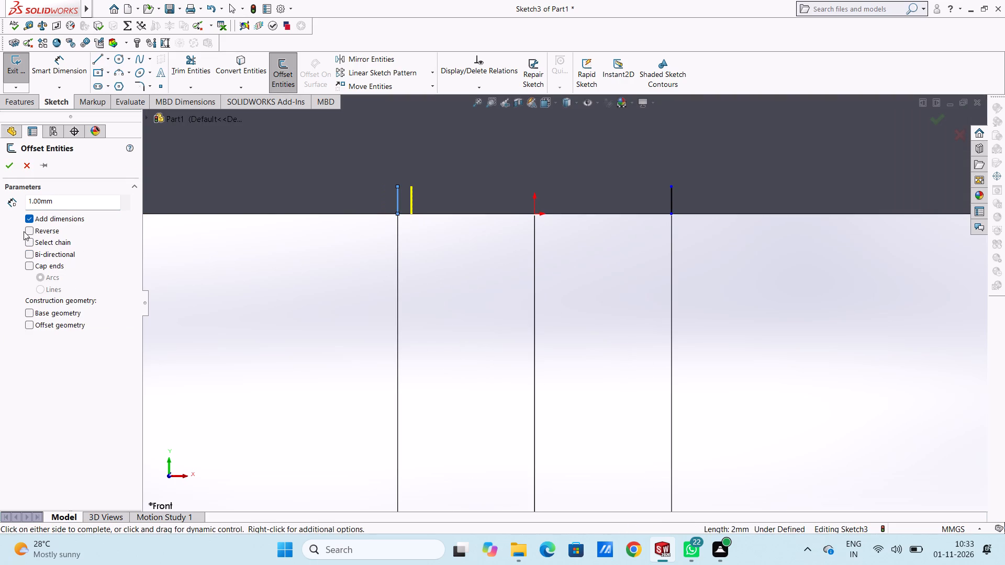
pyautogui.click(26, 230)
pyautogui.scroll(8, 393, 287)
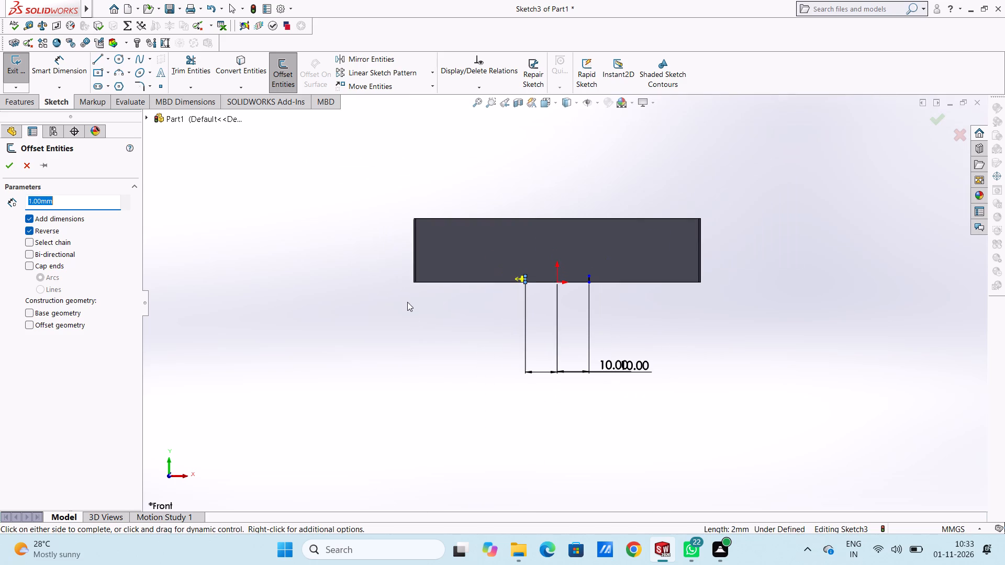
pyautogui.scroll(-1, 538, 344)
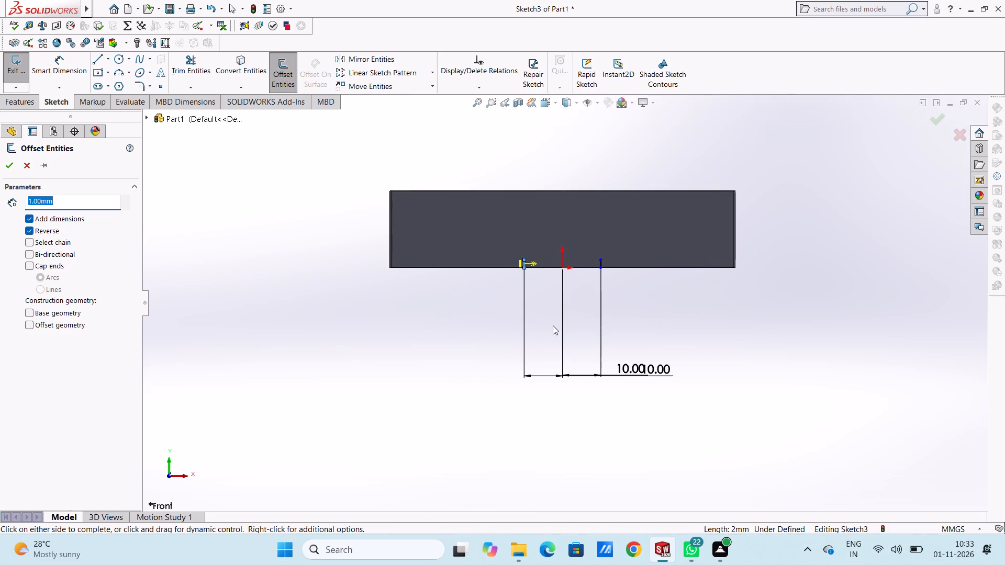
pyautogui.scroll(-6, 548, 295)
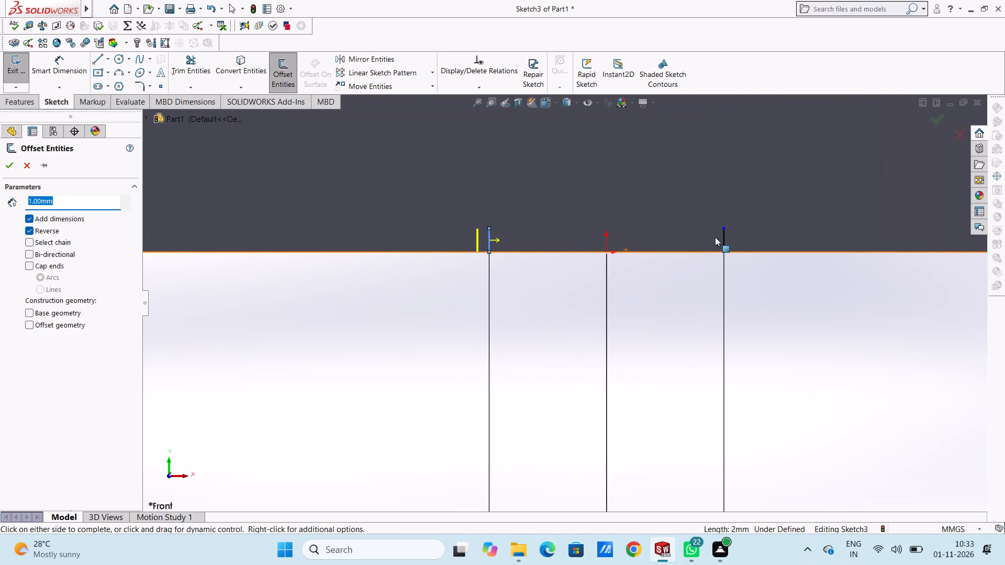
pyautogui.click(722, 241)
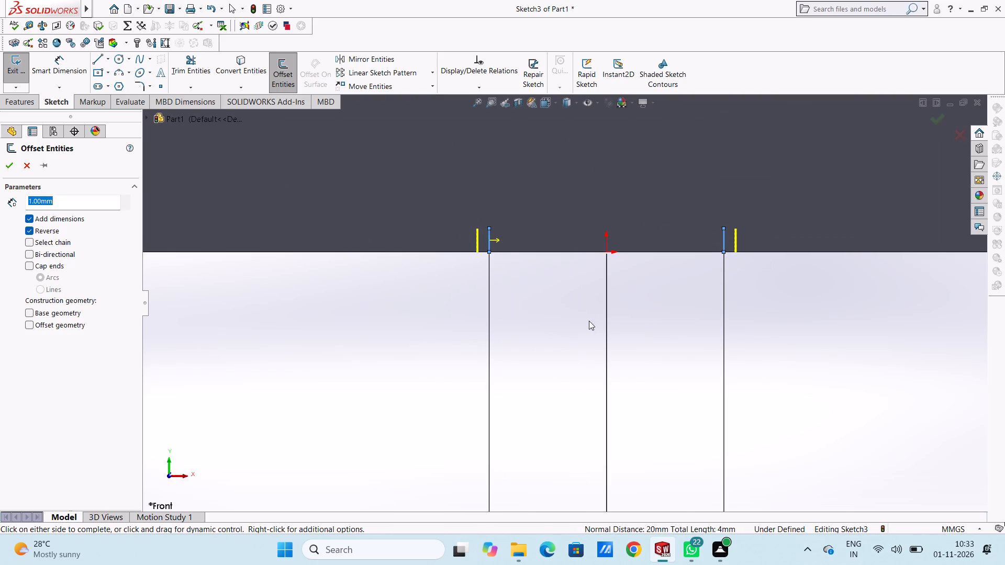
pyautogui.scroll(8, 570, 316)
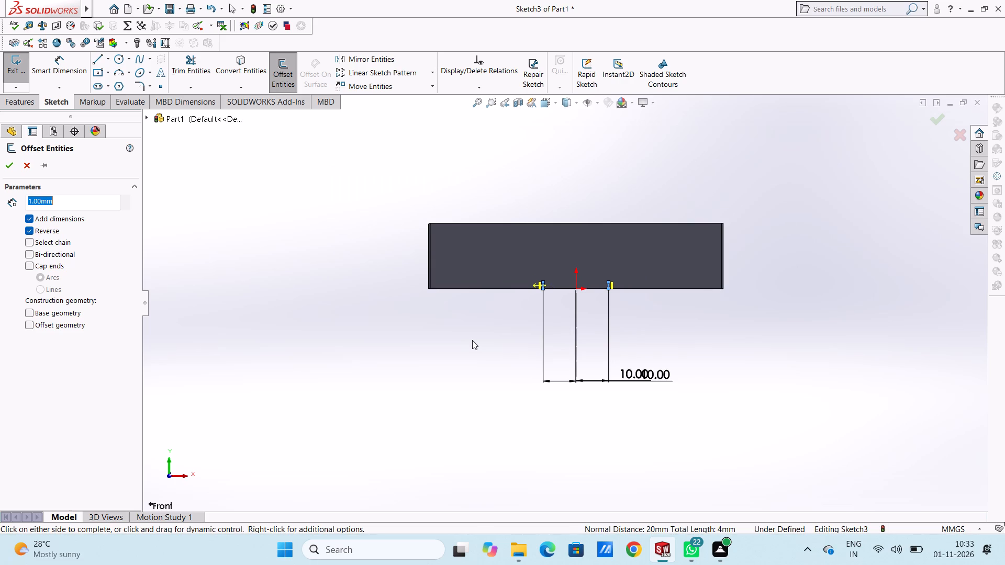
pyautogui.scroll(-5, 603, 279)
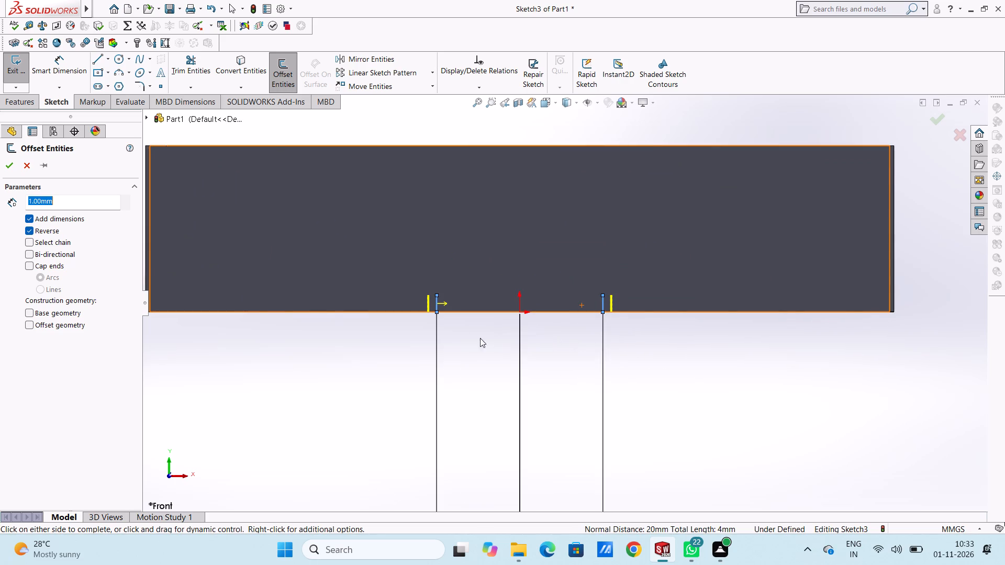
pyautogui.scroll(4, 472, 338)
pyautogui.scroll(-3, 464, 348)
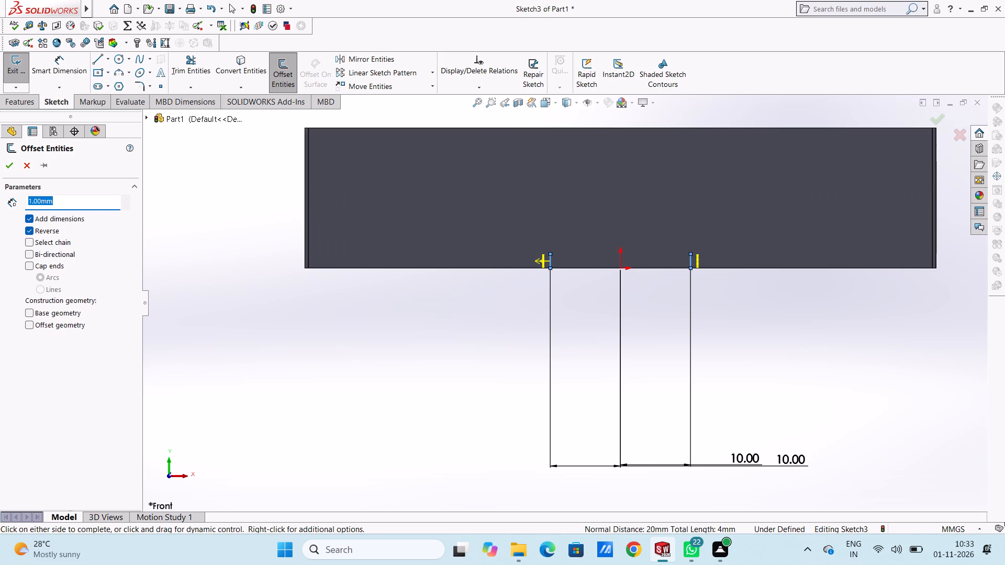
pyautogui.write('0.5')
pyautogui.press('Return')
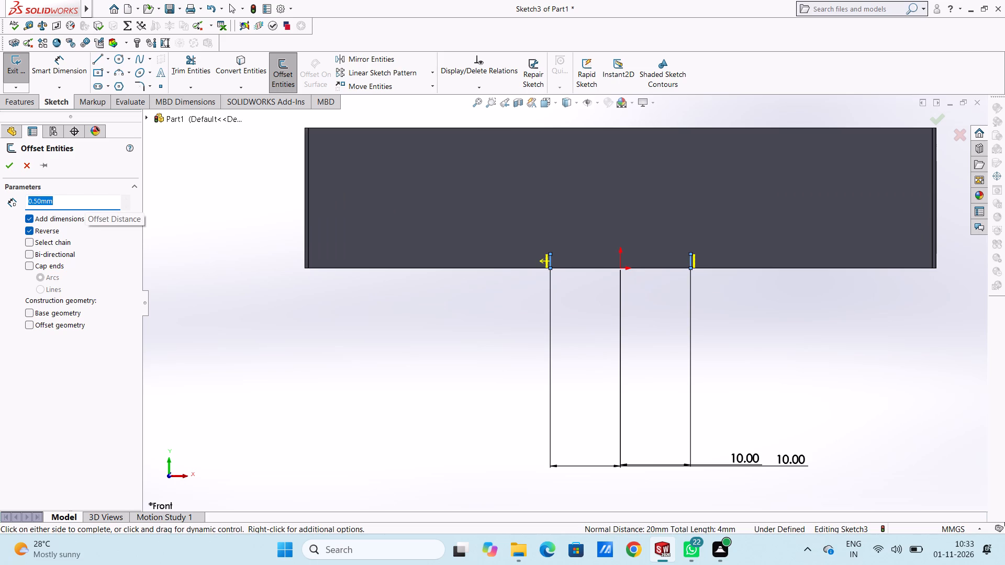
pyautogui.click(6, 166)
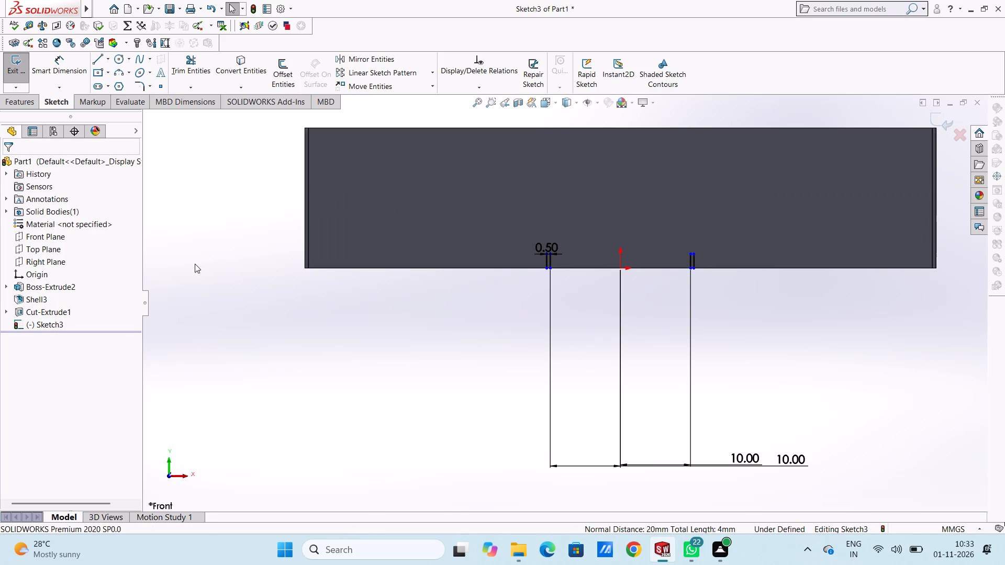
# Draw a short horizontal line across the top of each 0.5 mm wide pair of vertical lines.
pyautogui.click(93, 60)
pyautogui.scroll(-5, 559, 245)
pyautogui.scroll(-5, 553, 292)
pyautogui.click(472, 234)
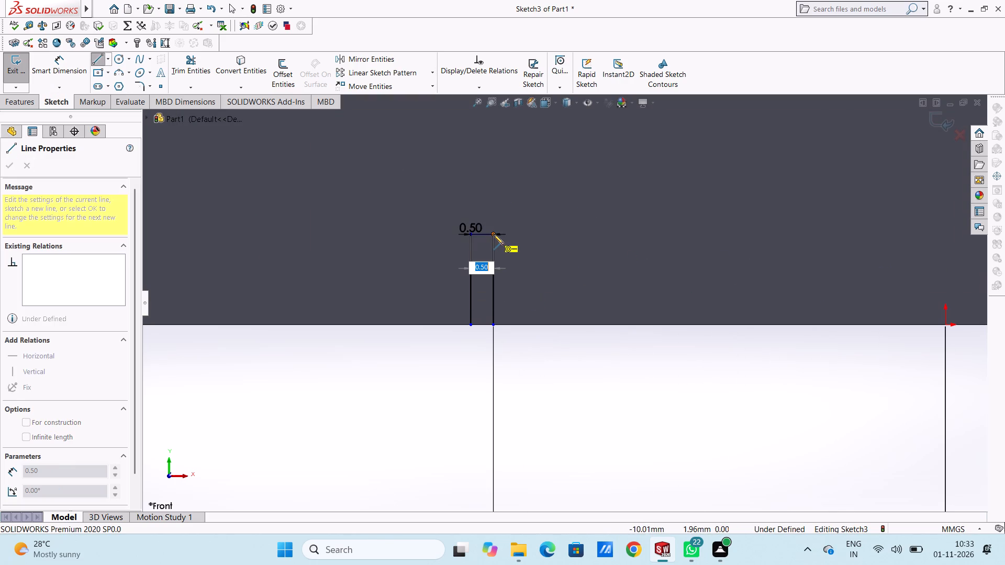
pyautogui.click(496, 233)
pyautogui.scroll(3, 768, 223)
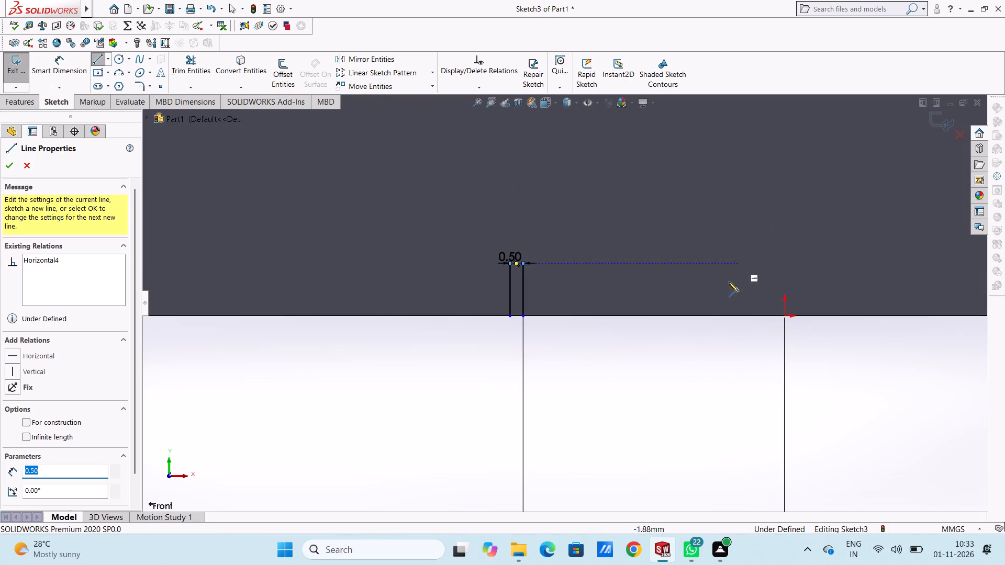
pyautogui.scroll(4, 708, 312)
pyautogui.scroll(-5, 772, 293)
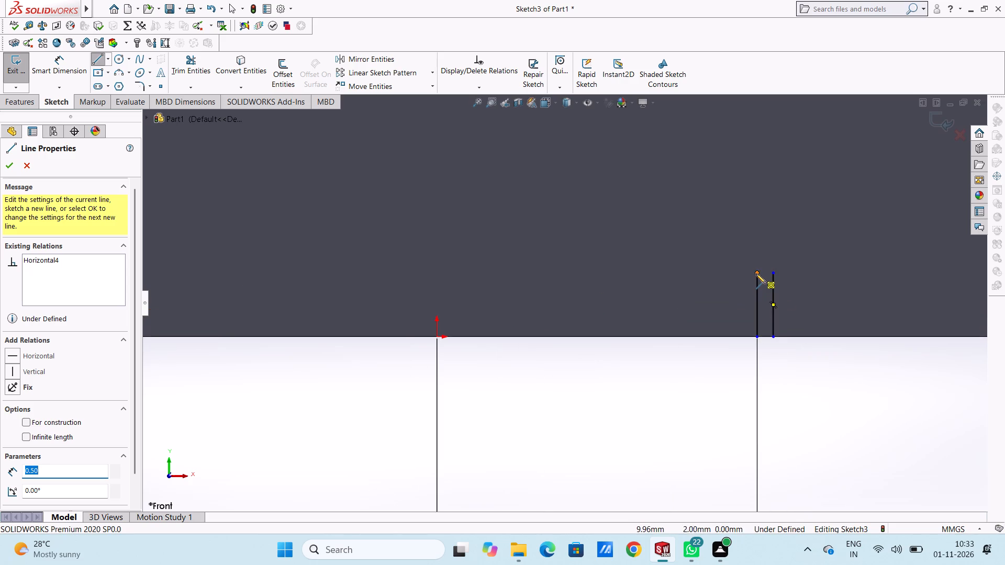
pyautogui.click(756, 274)
pyautogui.click(774, 273)
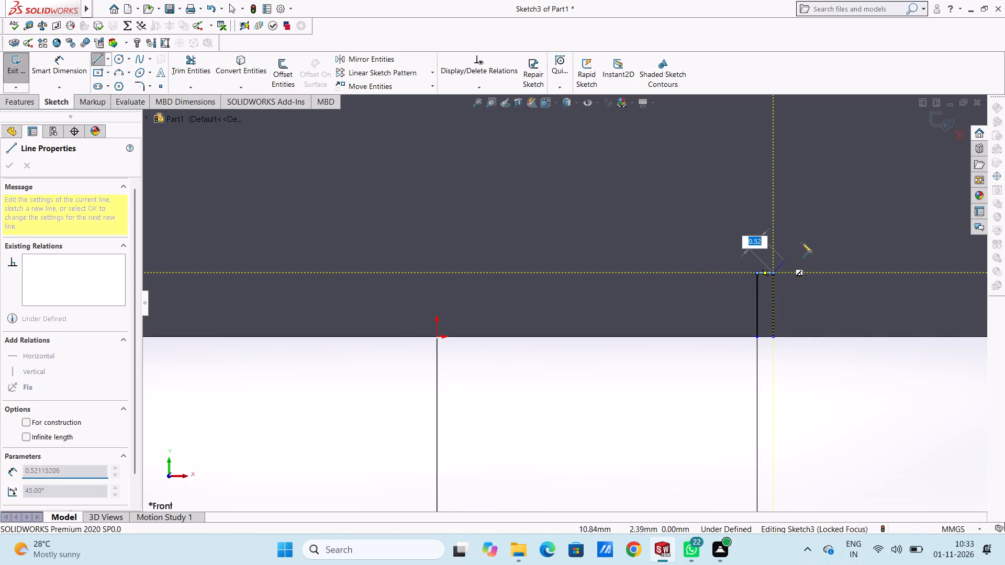
pyautogui.rightClick(824, 214)
pyautogui.click(833, 222)
pyautogui.click(806, 383)
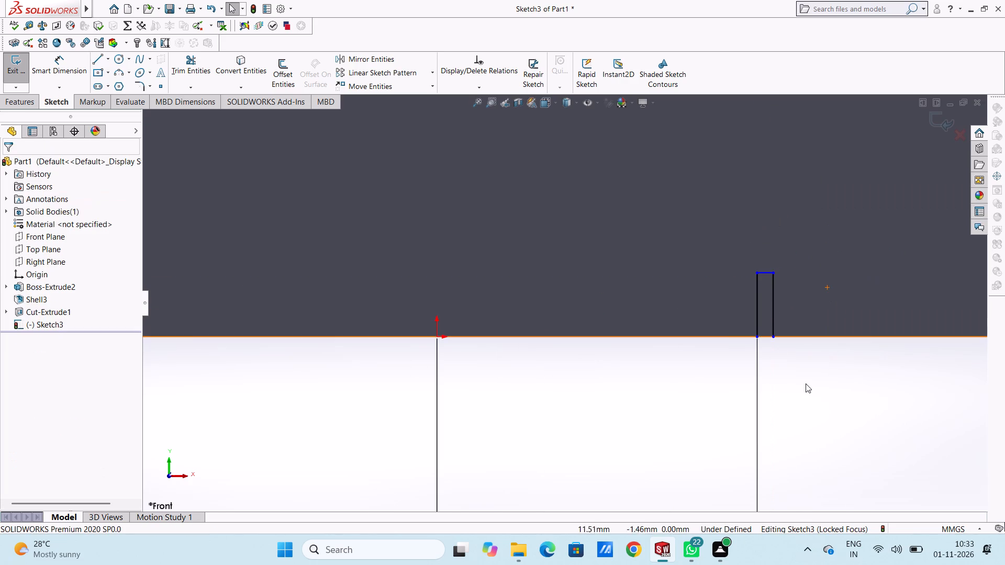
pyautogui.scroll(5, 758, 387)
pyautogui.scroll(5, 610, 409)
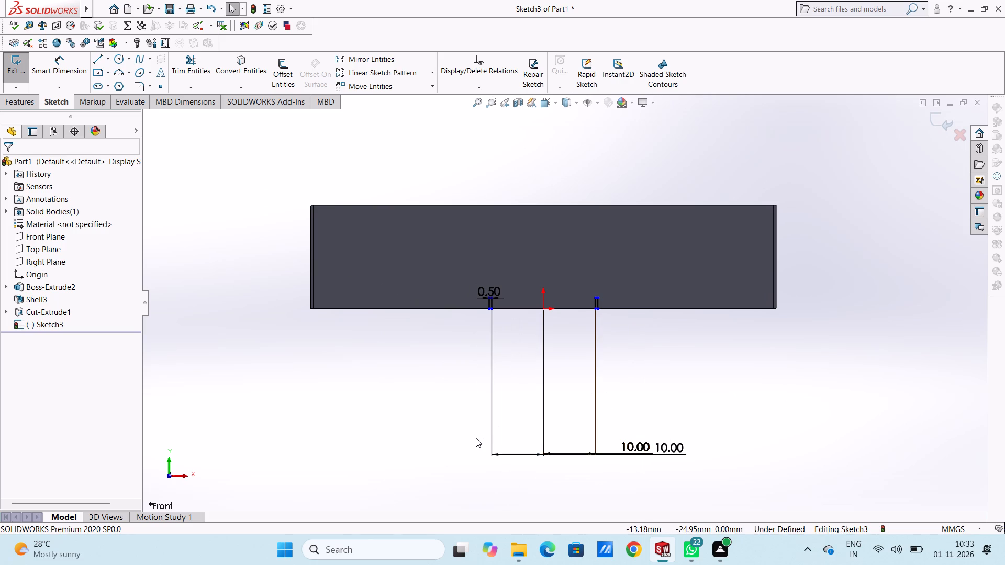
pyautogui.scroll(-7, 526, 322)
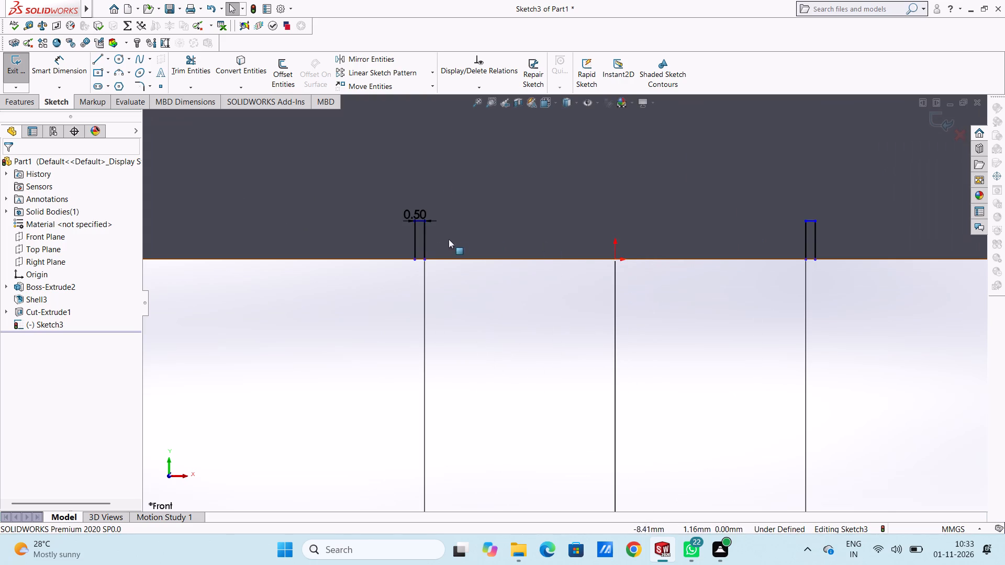
# Close both narrow profiles with a 0.5 mm horizontal line joining the lower ends of each vertical pair.
pyautogui.scroll(-1, 438, 245)
pyautogui.scroll(4, 438, 245)
pyautogui.click(98, 60)
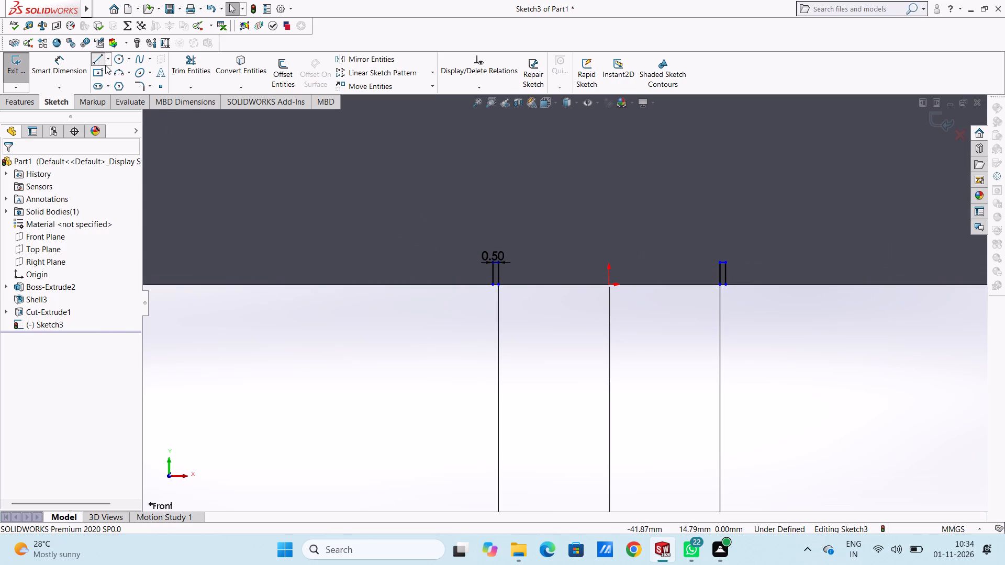
pyautogui.scroll(-6, 571, 336)
pyautogui.scroll(-3, 374, 190)
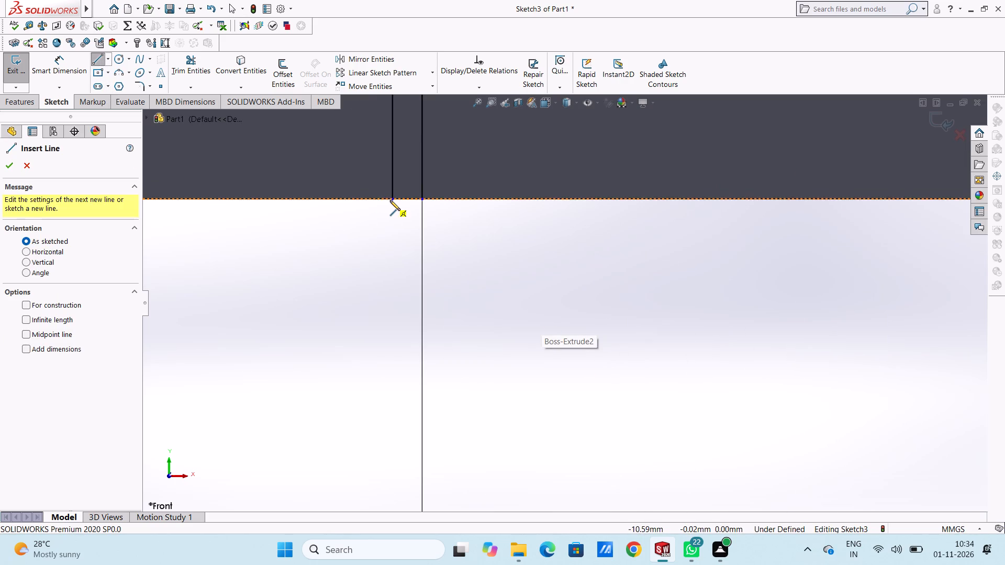
pyautogui.click(391, 200)
pyautogui.click(422, 201)
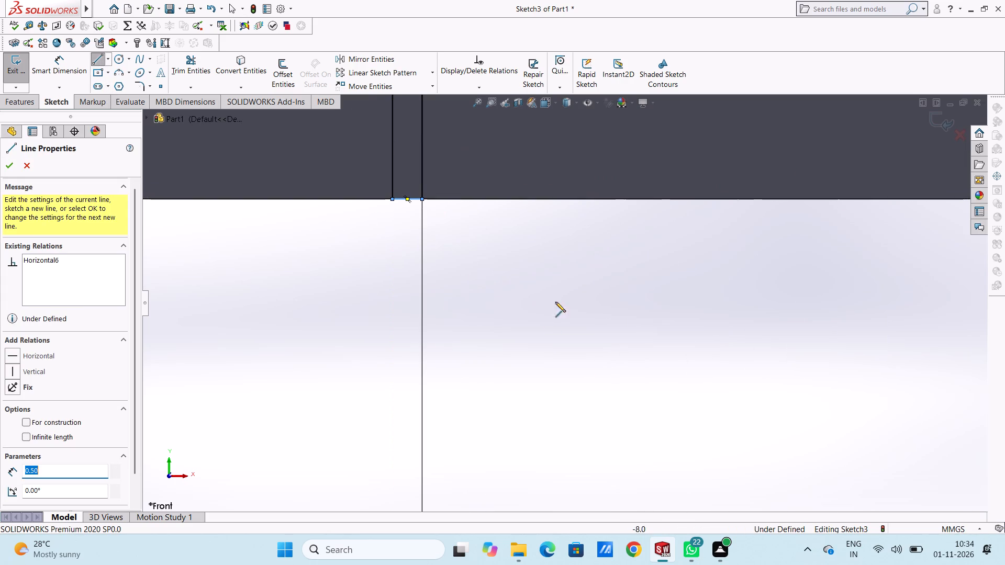
pyautogui.scroll(10, 747, 281)
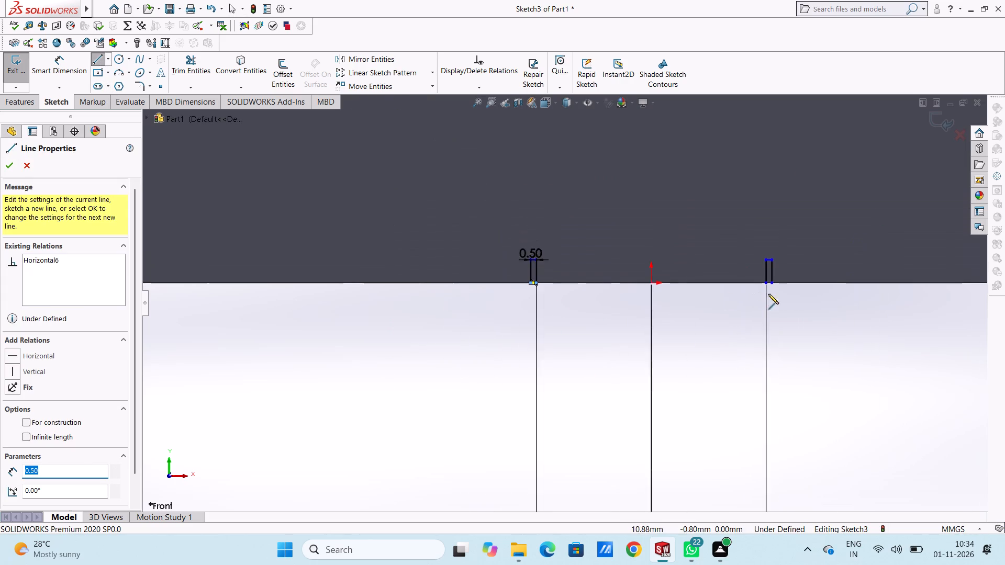
pyautogui.scroll(-6, 768, 295)
pyautogui.scroll(-6, 670, 255)
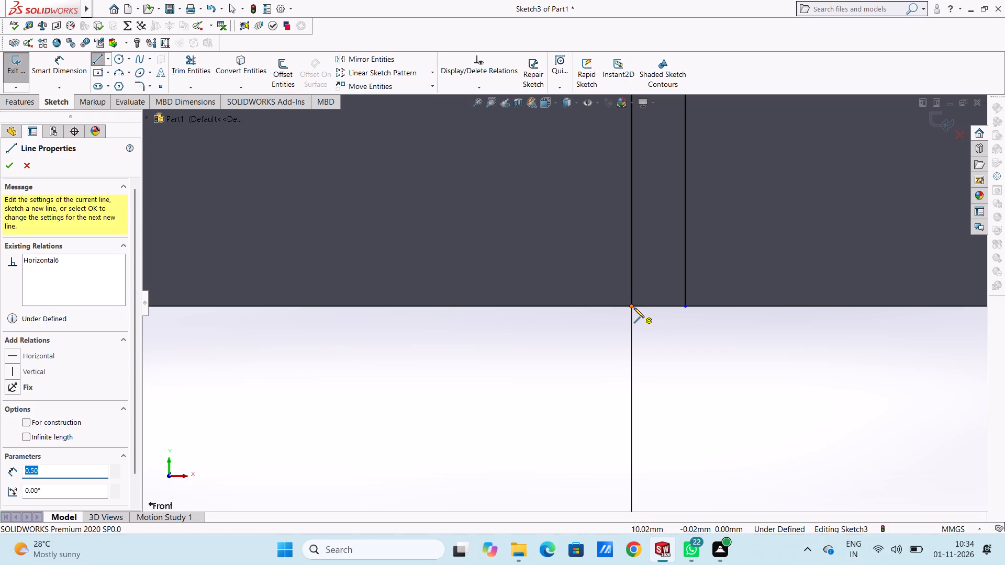
pyautogui.click(634, 308)
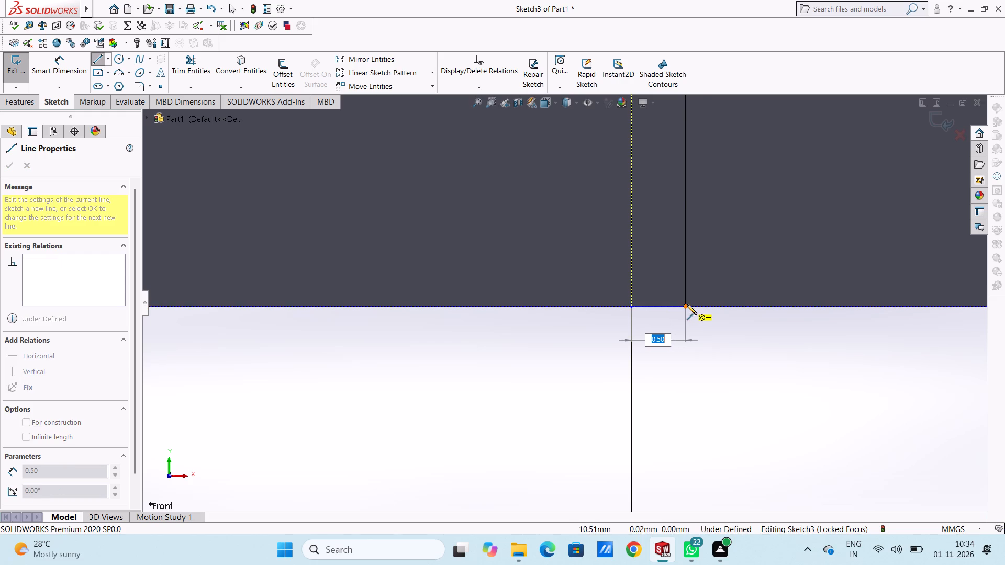
pyautogui.click(687, 304)
pyautogui.rightClick(475, 354)
pyautogui.click(489, 361)
pyautogui.click(485, 361)
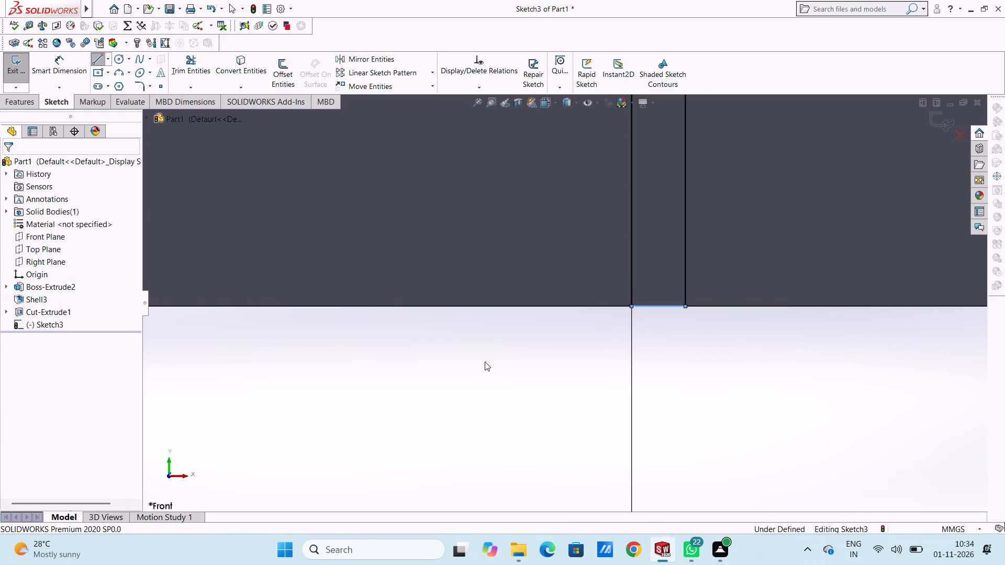
# Move the 0.50 offset dimension upward, clear of the left-hand profile.
pyautogui.scroll(7, 484, 360)
pyautogui.scroll(6, 407, 329)
pyautogui.scroll(2, 333, 330)
pyautogui.scroll(-2, 423, 349)
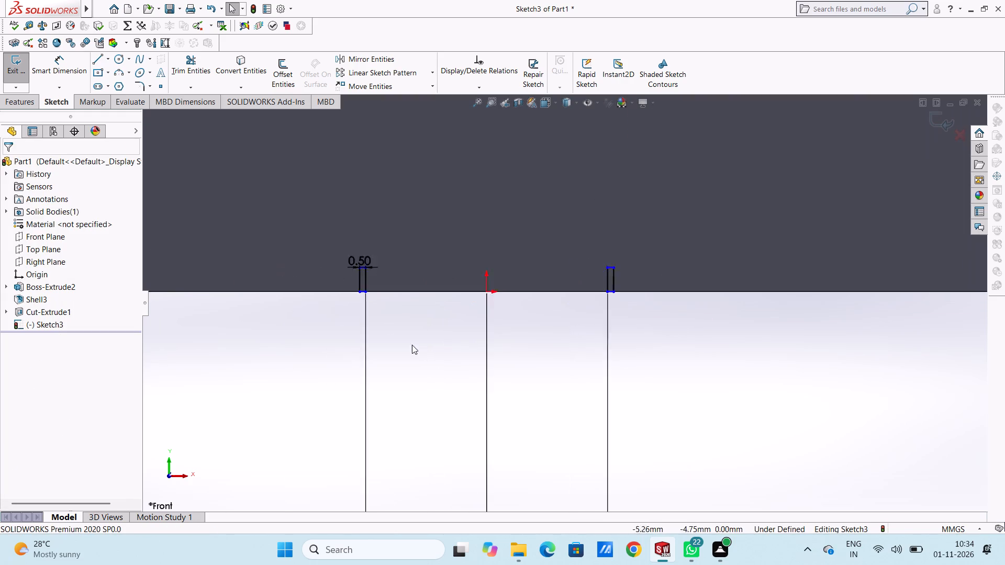
pyautogui.scroll(-1, 412, 345)
pyautogui.moveTo(347, 225); pyautogui.dragTo(353, 155)
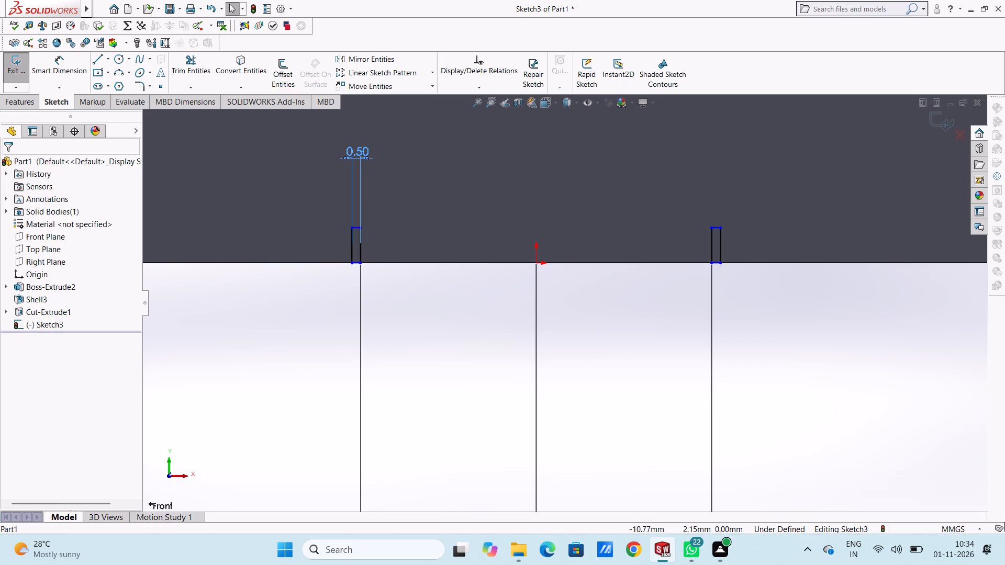
pyautogui.click(455, 374)
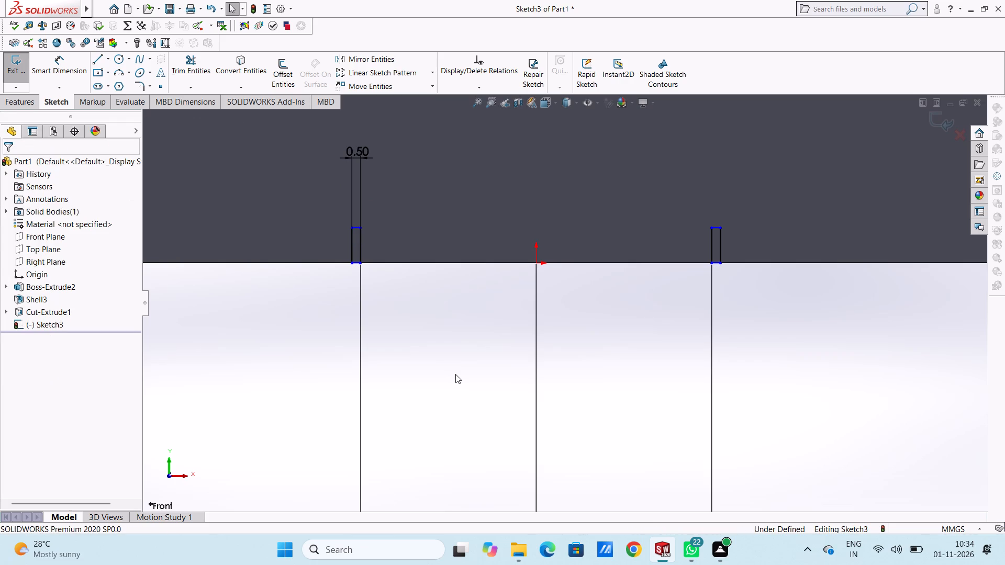
# Dimension the outer vertical line of each narrow profile at 2 mm.
pyautogui.scroll(6, 455, 374)
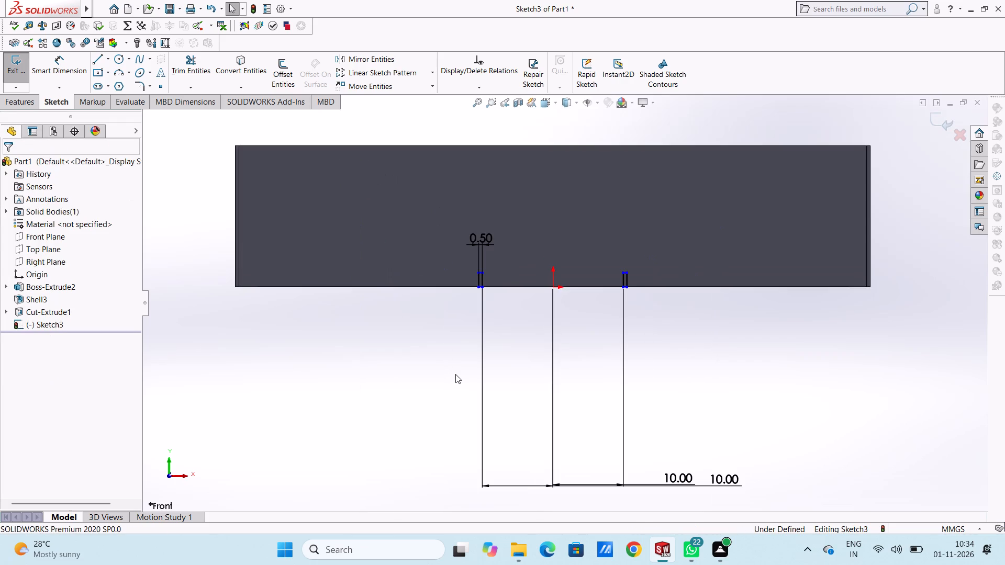
pyautogui.click(58, 72)
pyautogui.scroll(-5, 475, 336)
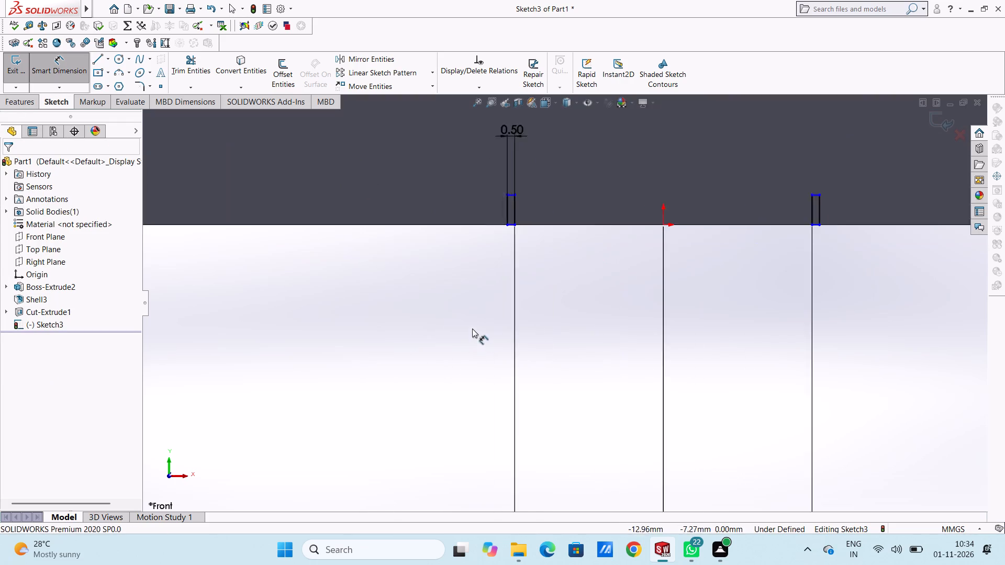
pyautogui.click(517, 180)
pyautogui.scroll(5, 293, 180)
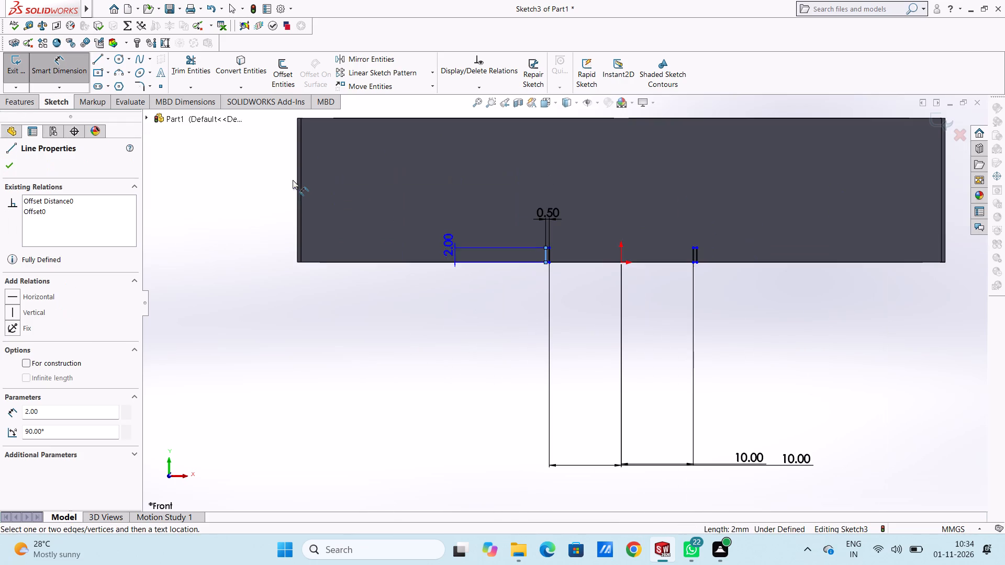
pyautogui.click(221, 188)
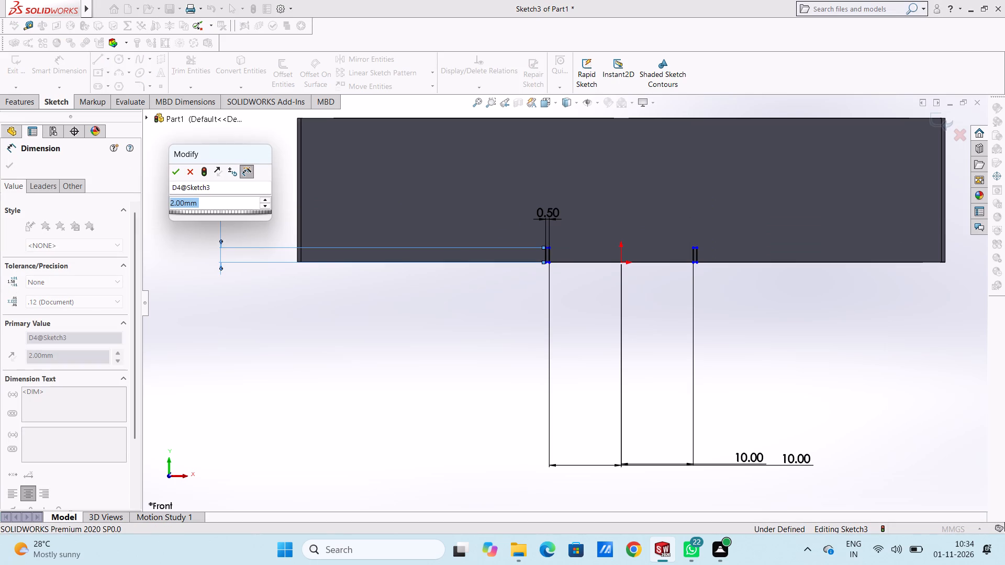
pyautogui.doubleClick(178, 177)
pyautogui.scroll(-4, 723, 303)
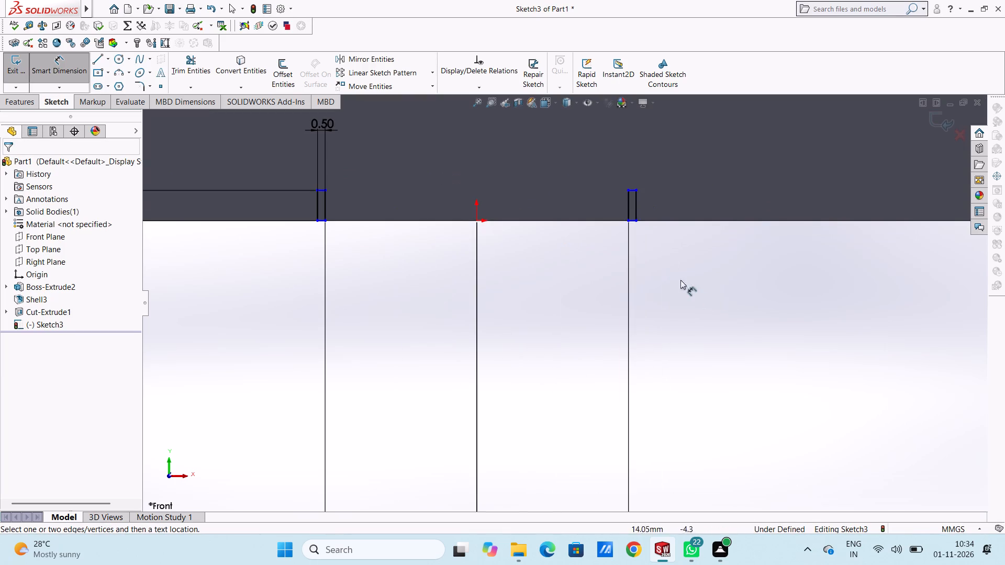
pyautogui.click(638, 206)
pyautogui.click(834, 139)
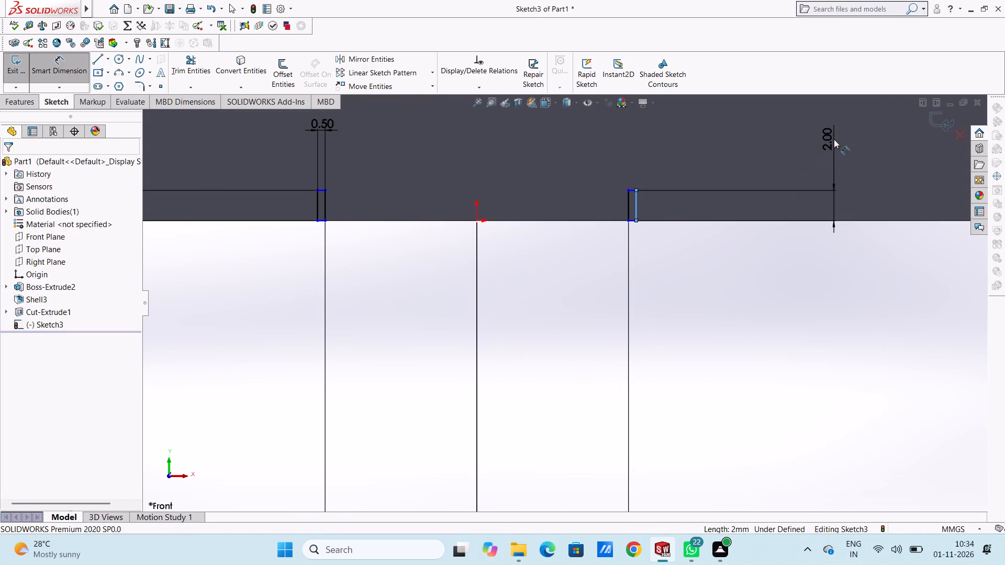
pyautogui.click(790, 122)
pyautogui.click(774, 372)
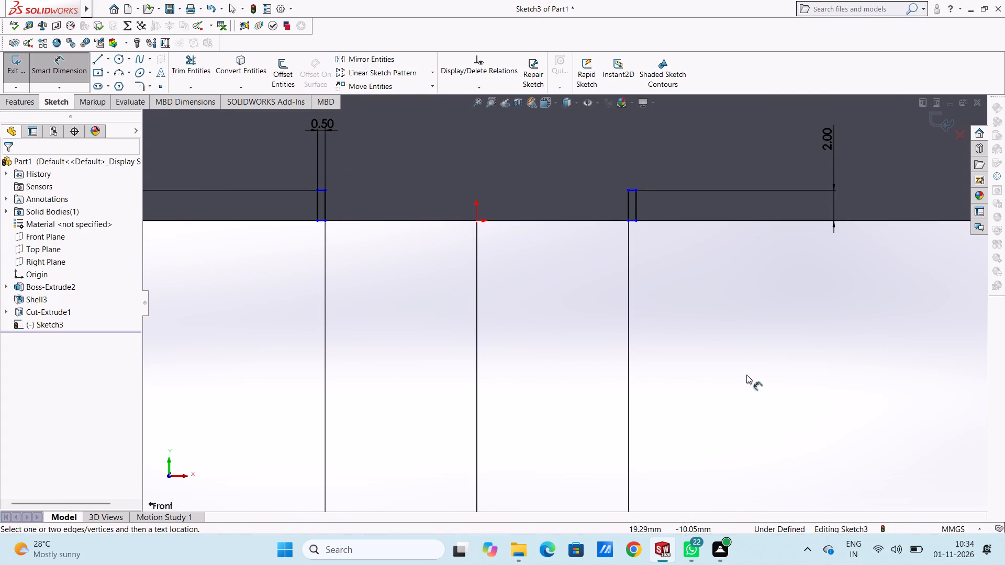
# Dimension the left-hand profile's top line 2 mm vertically from the origin.
pyautogui.scroll(3, 633, 348)
pyautogui.scroll(-2, 442, 257)
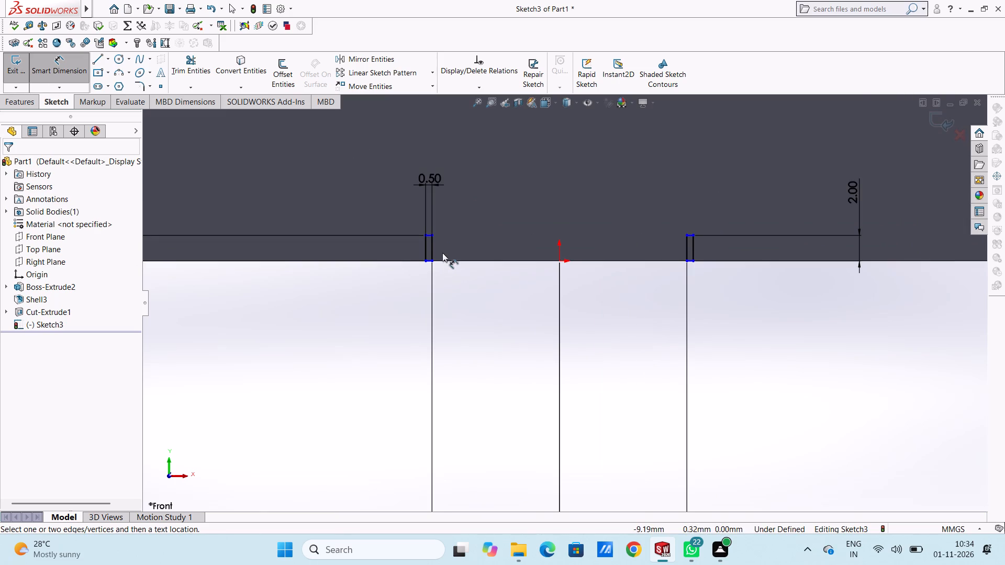
pyautogui.scroll(-4, 442, 250)
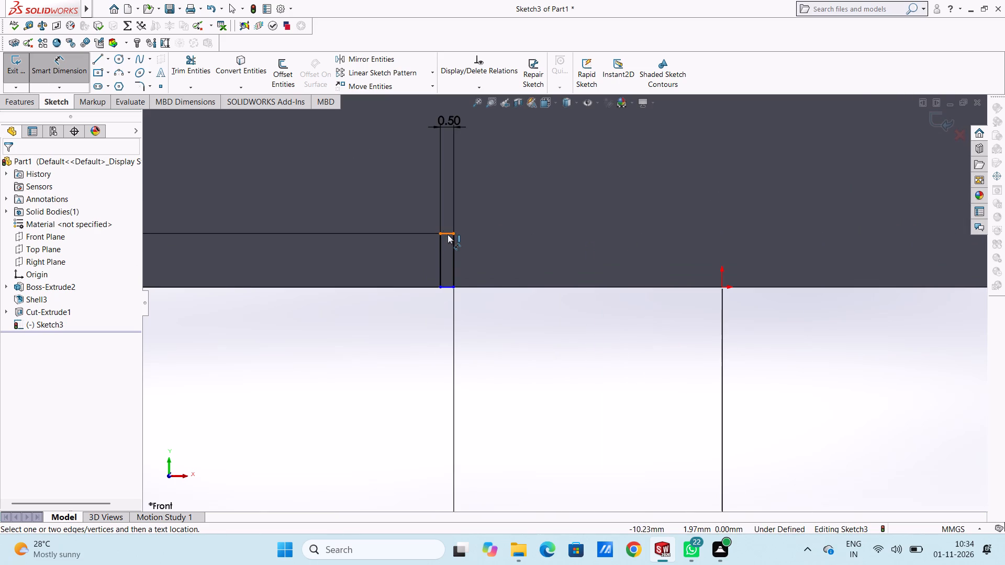
pyautogui.click(448, 234)
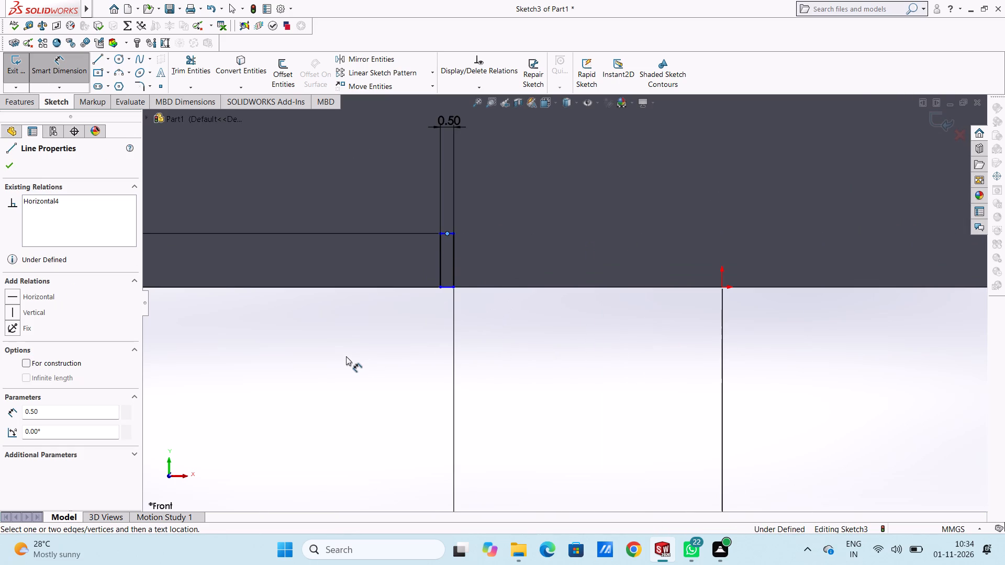
pyautogui.press('Escape')
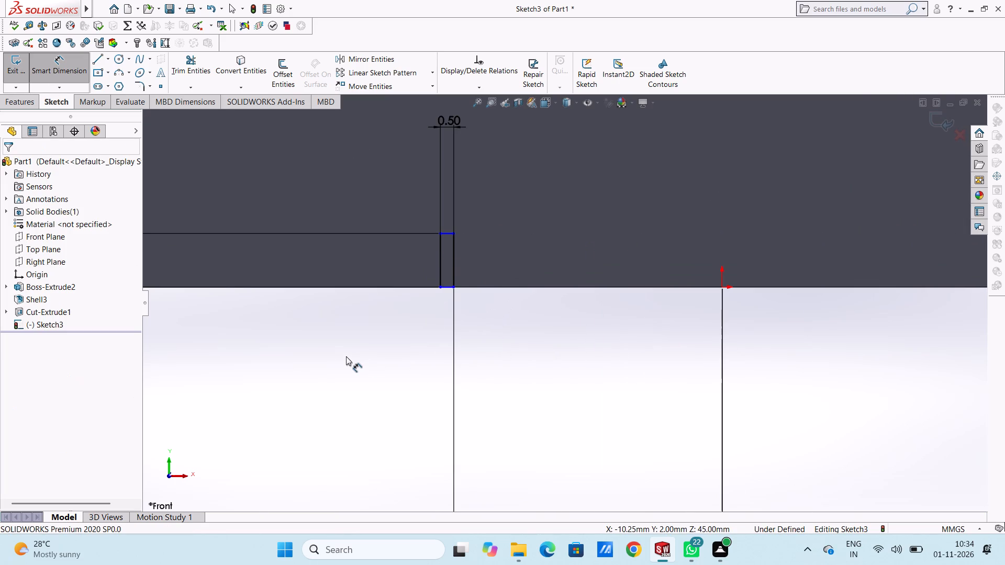
pyautogui.click(448, 234)
pyautogui.click(720, 287)
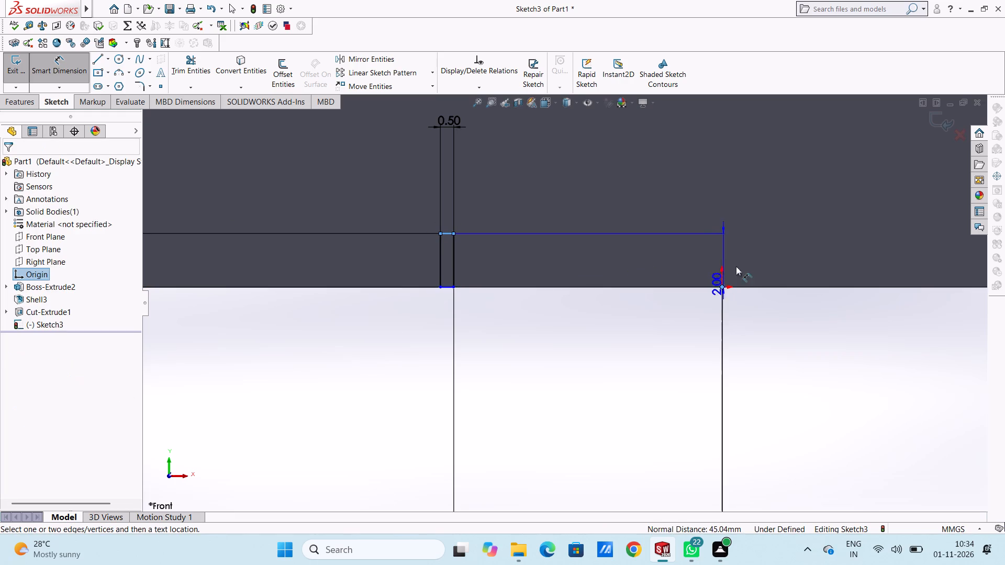
pyautogui.click(756, 248)
pyautogui.click(709, 231)
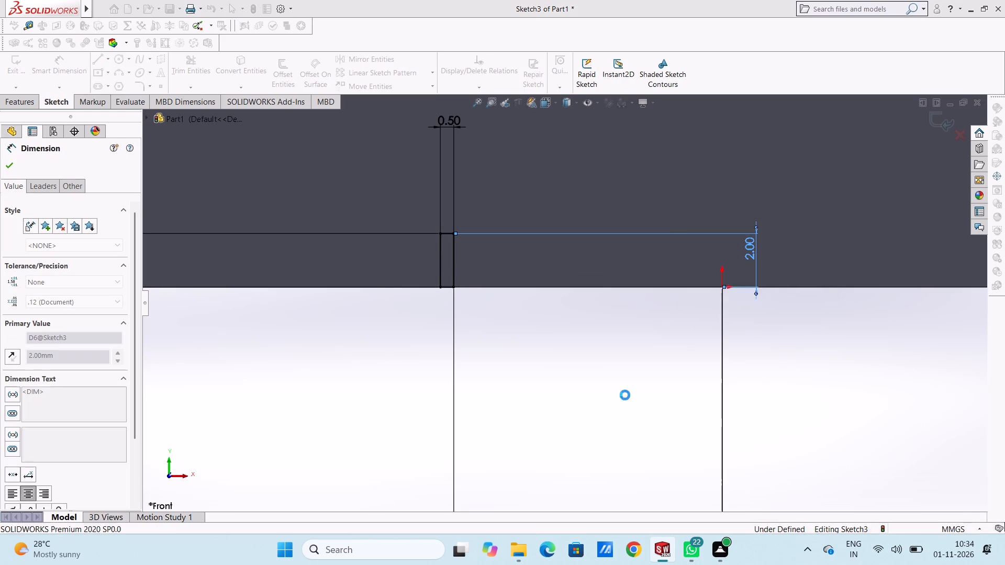
pyautogui.click(622, 396)
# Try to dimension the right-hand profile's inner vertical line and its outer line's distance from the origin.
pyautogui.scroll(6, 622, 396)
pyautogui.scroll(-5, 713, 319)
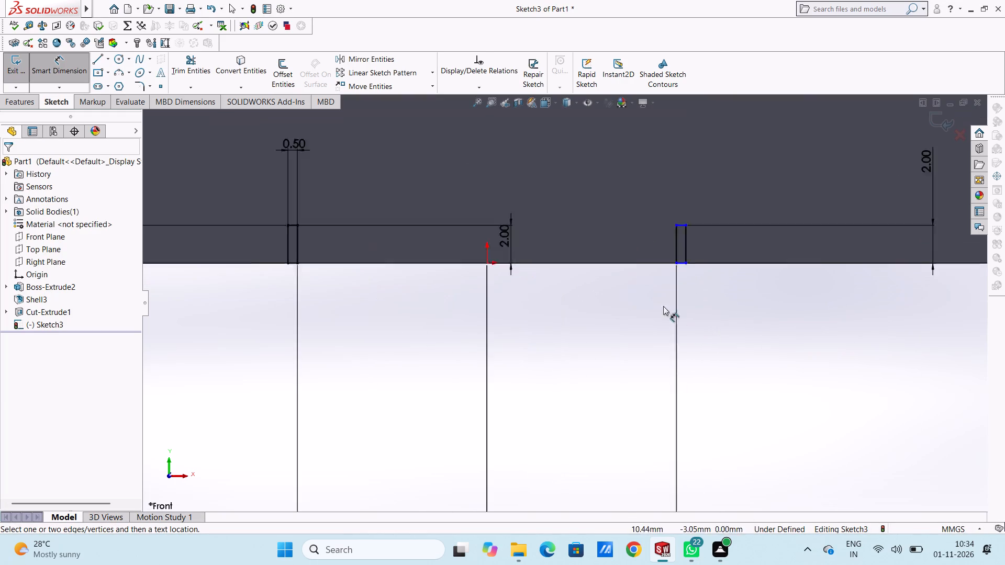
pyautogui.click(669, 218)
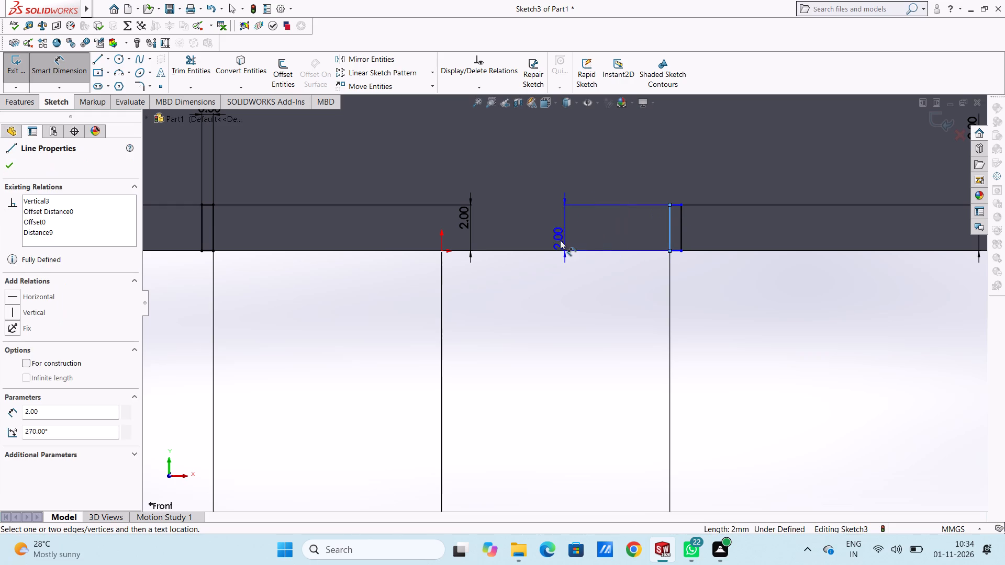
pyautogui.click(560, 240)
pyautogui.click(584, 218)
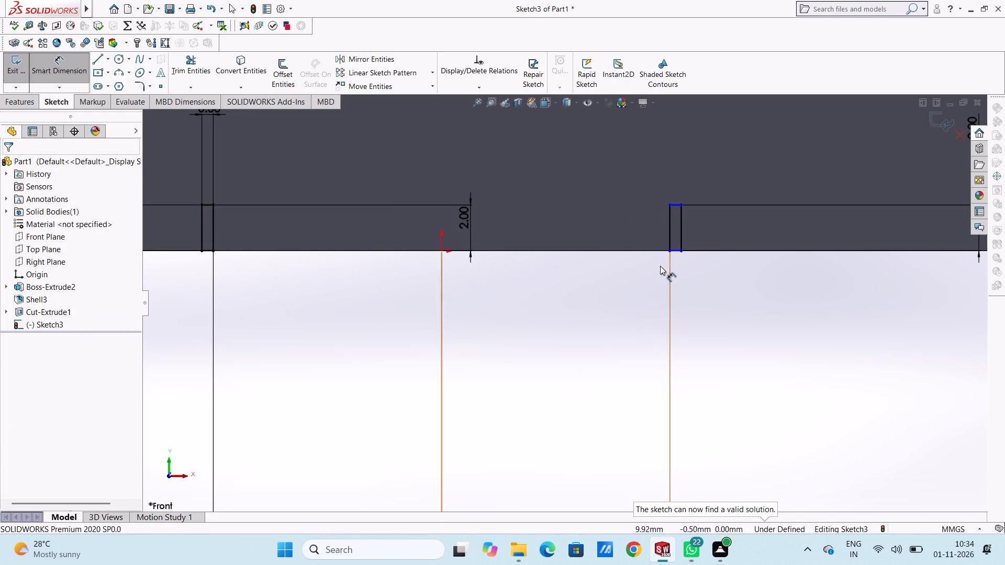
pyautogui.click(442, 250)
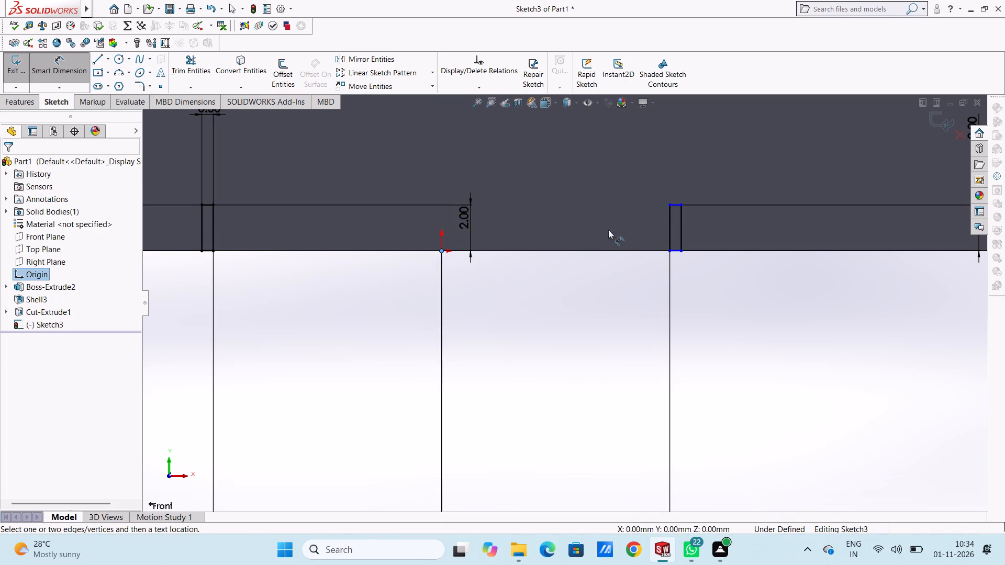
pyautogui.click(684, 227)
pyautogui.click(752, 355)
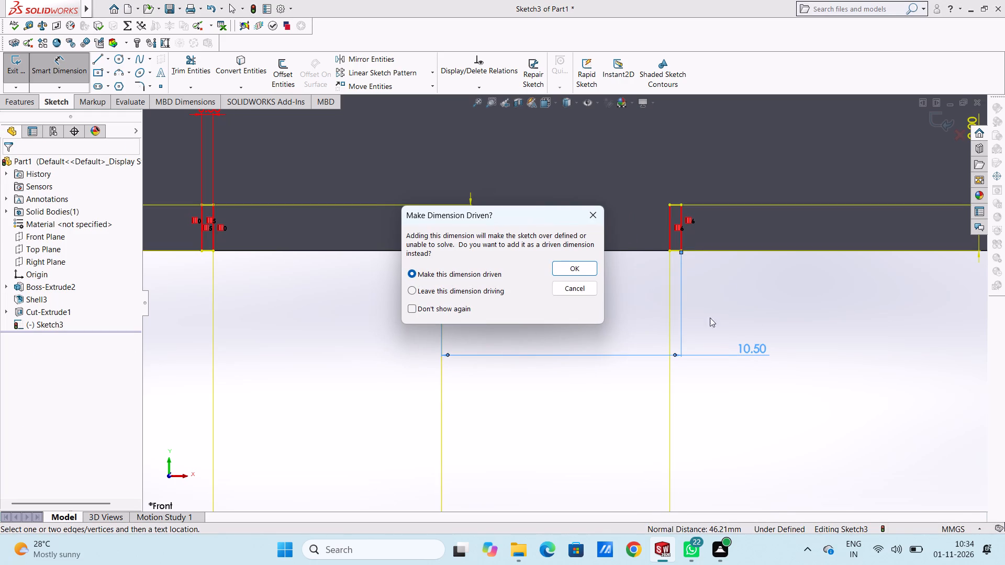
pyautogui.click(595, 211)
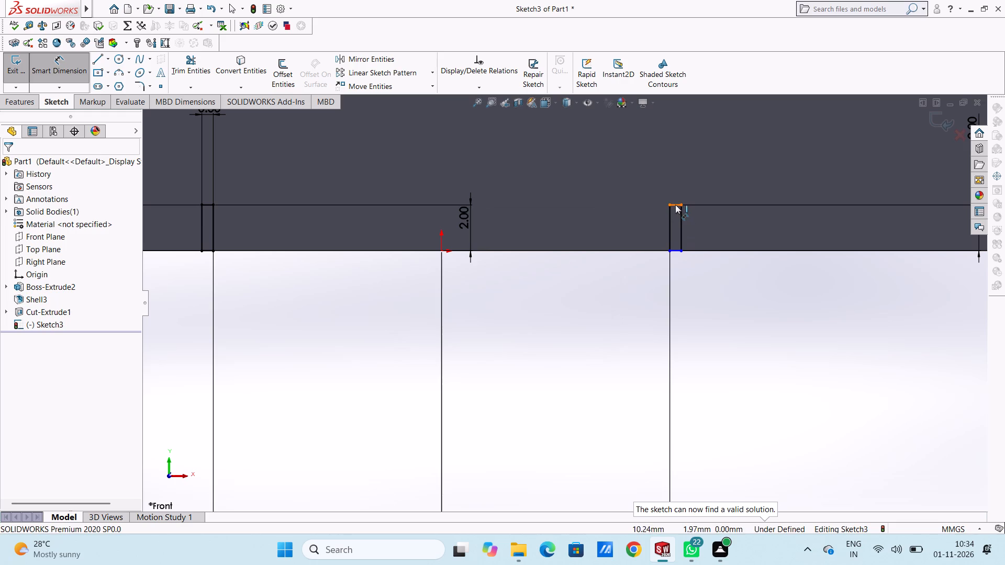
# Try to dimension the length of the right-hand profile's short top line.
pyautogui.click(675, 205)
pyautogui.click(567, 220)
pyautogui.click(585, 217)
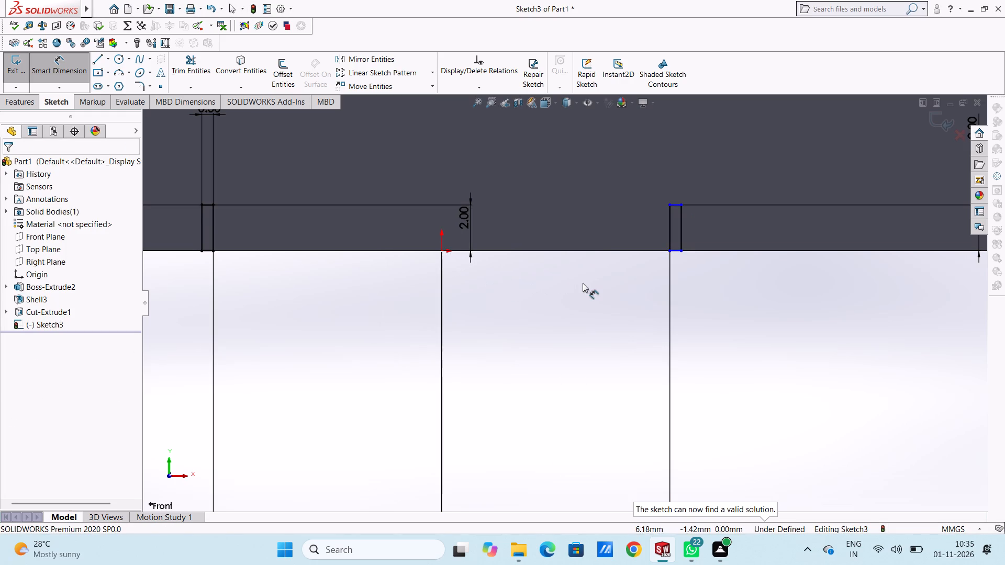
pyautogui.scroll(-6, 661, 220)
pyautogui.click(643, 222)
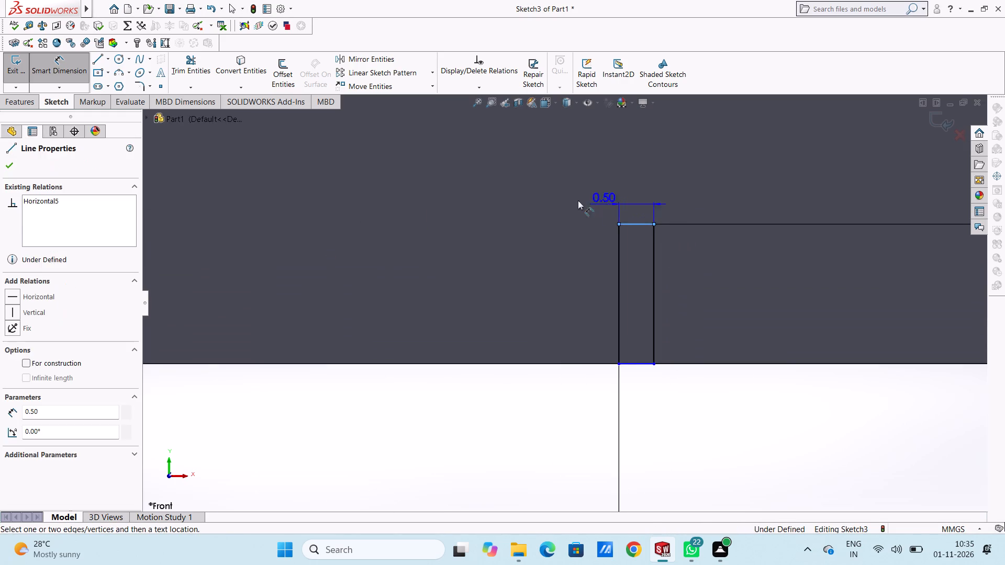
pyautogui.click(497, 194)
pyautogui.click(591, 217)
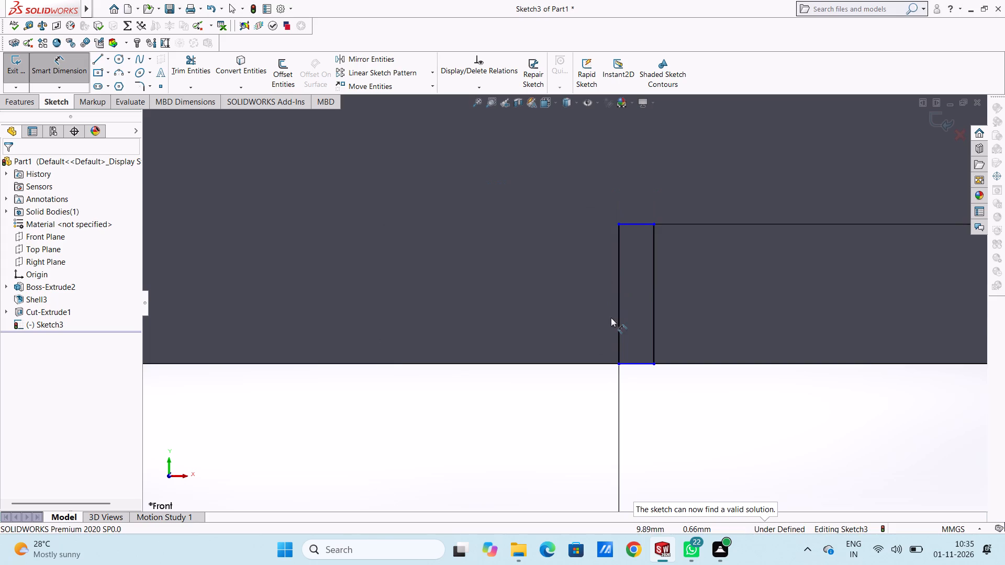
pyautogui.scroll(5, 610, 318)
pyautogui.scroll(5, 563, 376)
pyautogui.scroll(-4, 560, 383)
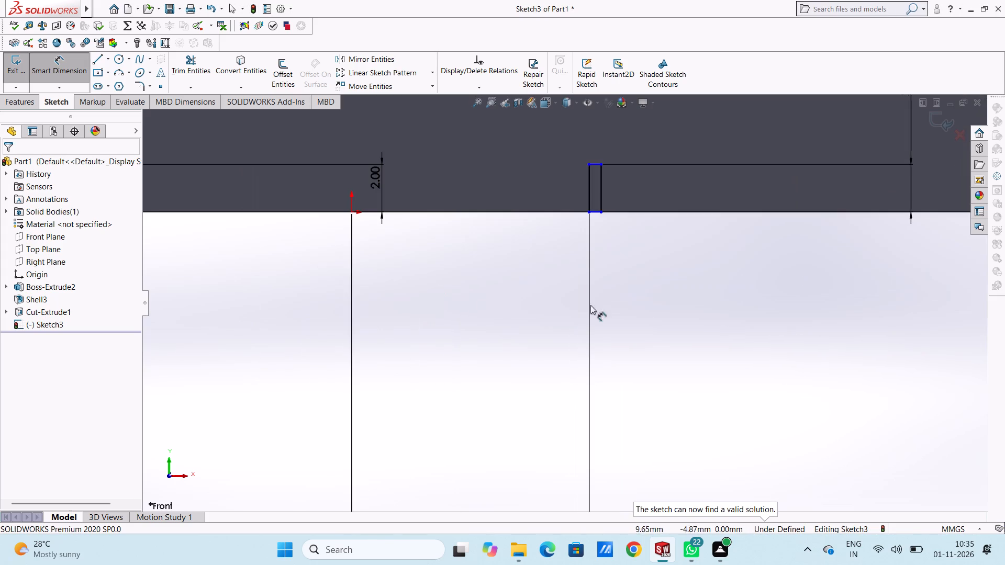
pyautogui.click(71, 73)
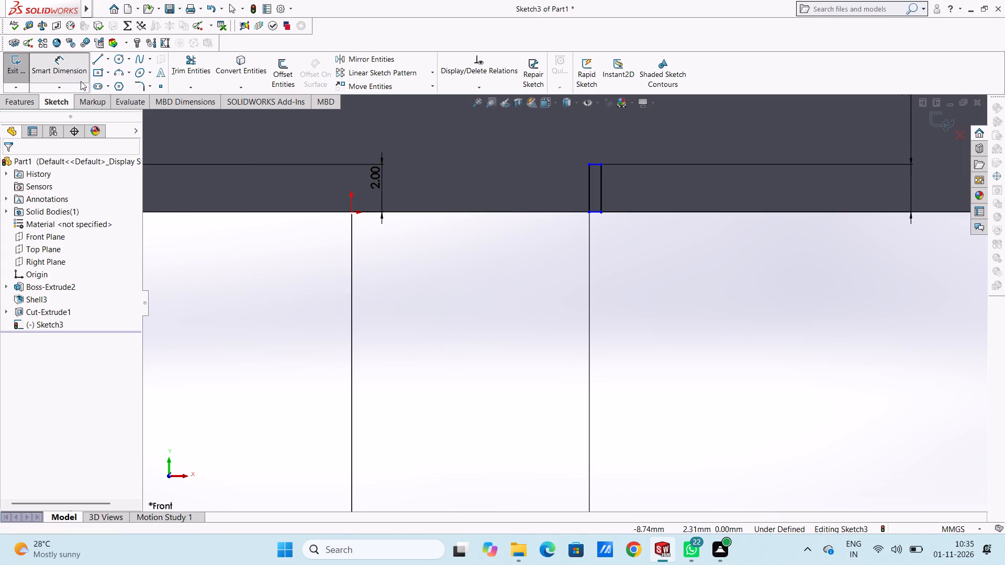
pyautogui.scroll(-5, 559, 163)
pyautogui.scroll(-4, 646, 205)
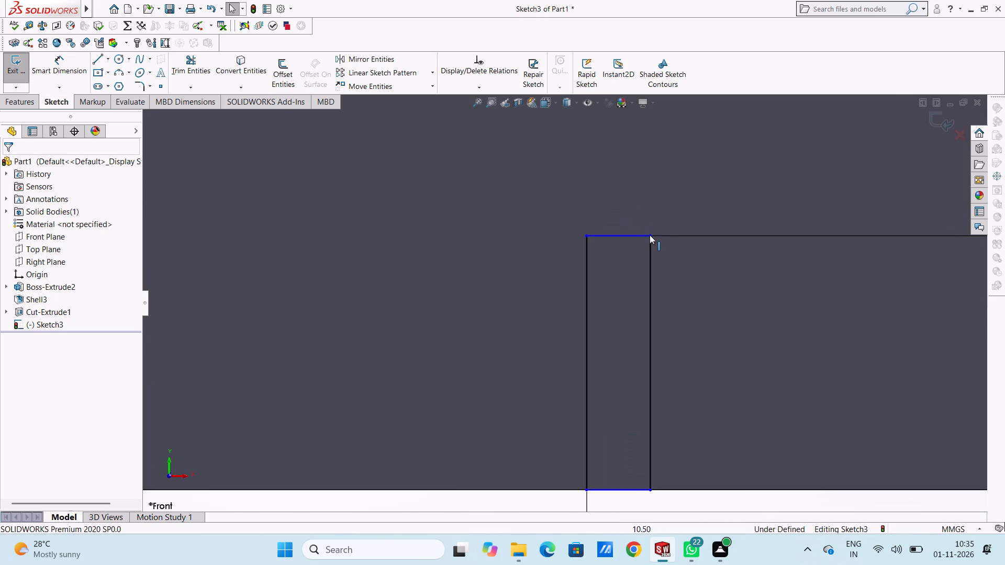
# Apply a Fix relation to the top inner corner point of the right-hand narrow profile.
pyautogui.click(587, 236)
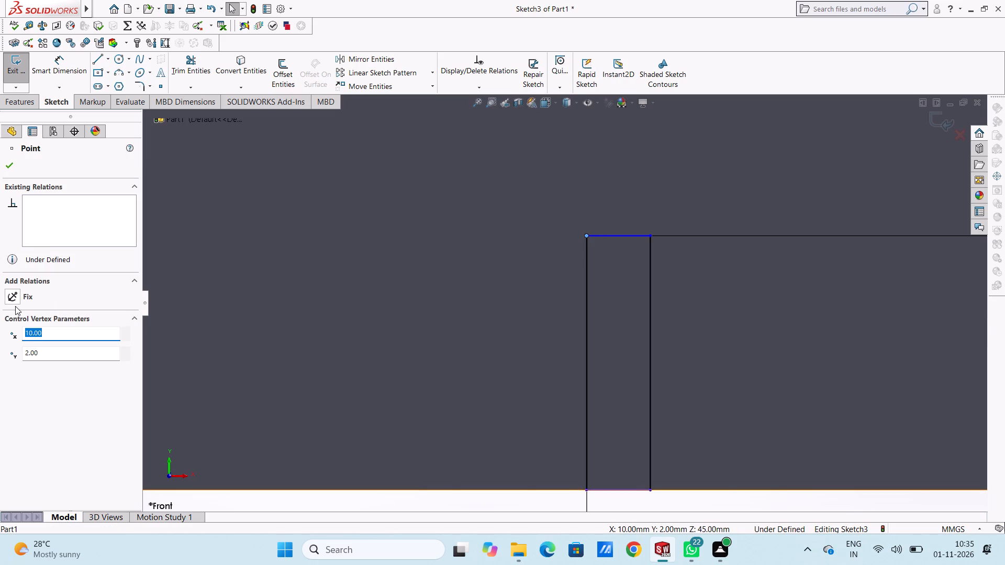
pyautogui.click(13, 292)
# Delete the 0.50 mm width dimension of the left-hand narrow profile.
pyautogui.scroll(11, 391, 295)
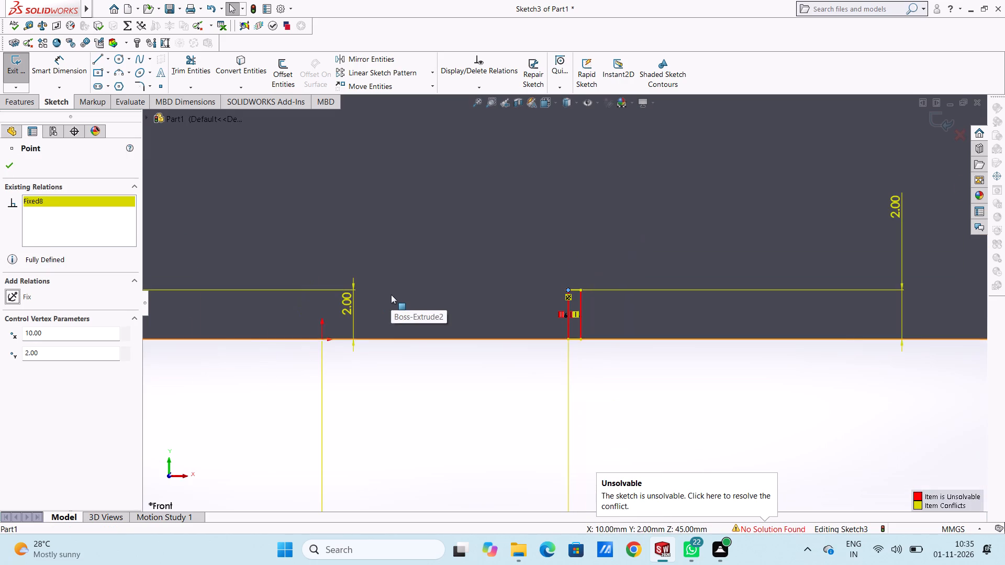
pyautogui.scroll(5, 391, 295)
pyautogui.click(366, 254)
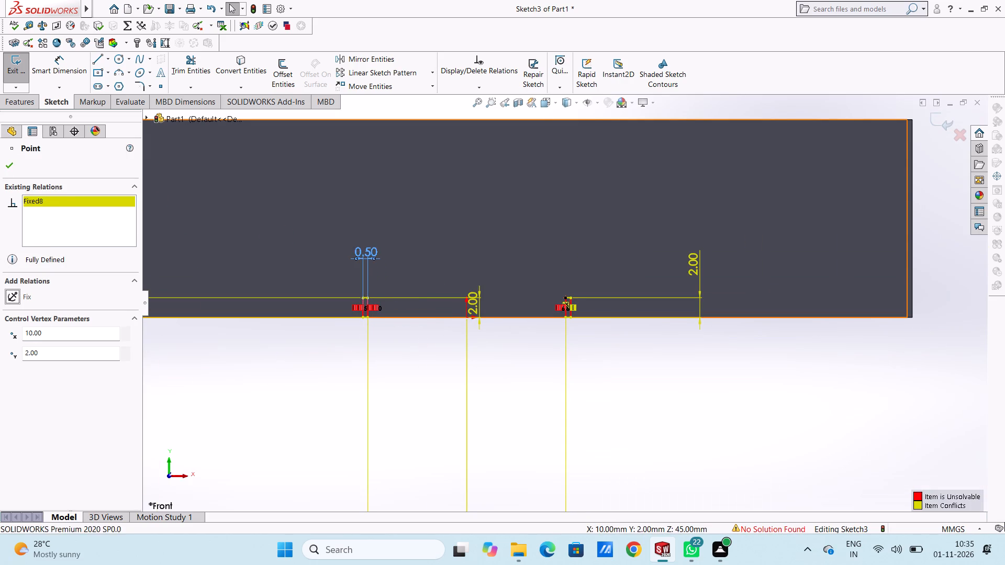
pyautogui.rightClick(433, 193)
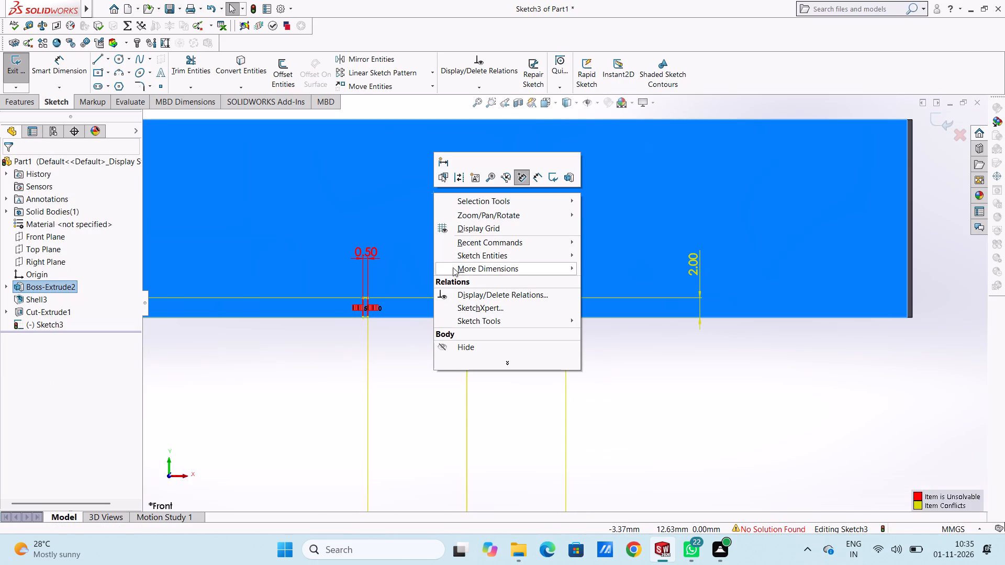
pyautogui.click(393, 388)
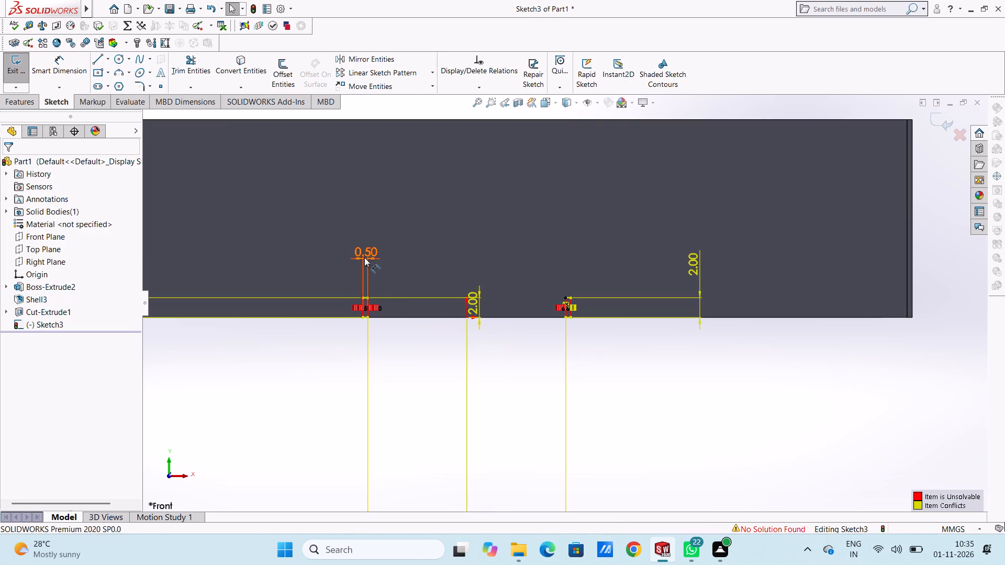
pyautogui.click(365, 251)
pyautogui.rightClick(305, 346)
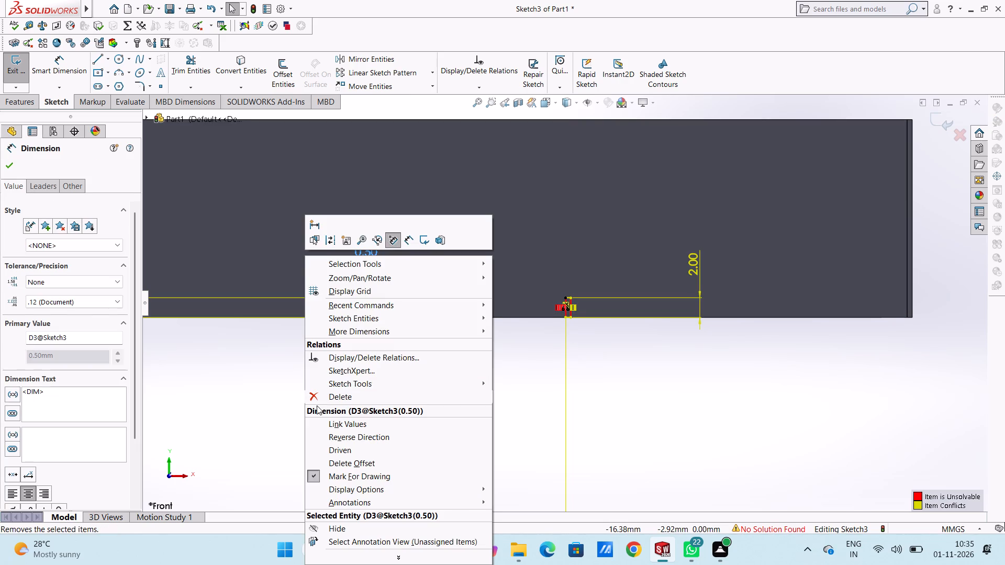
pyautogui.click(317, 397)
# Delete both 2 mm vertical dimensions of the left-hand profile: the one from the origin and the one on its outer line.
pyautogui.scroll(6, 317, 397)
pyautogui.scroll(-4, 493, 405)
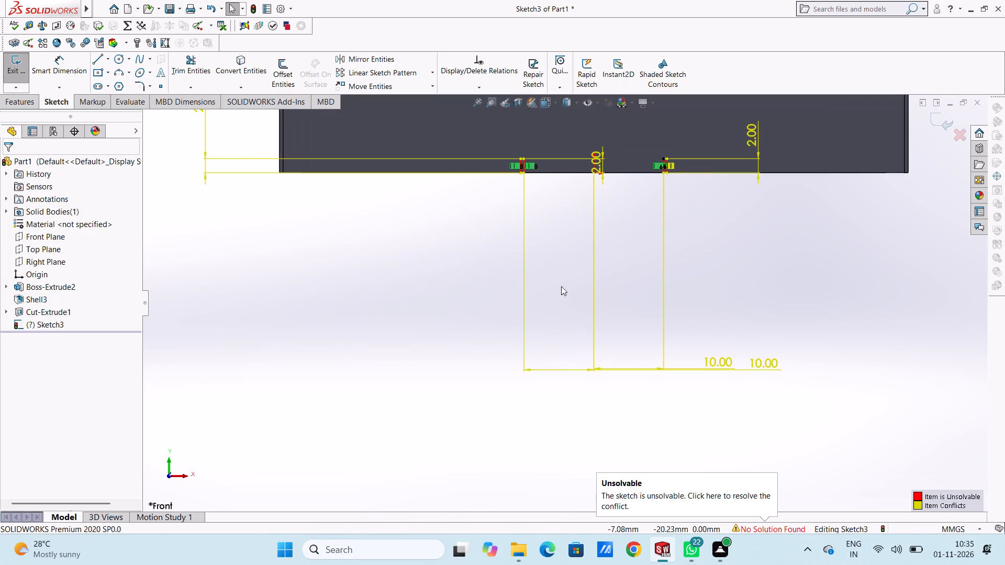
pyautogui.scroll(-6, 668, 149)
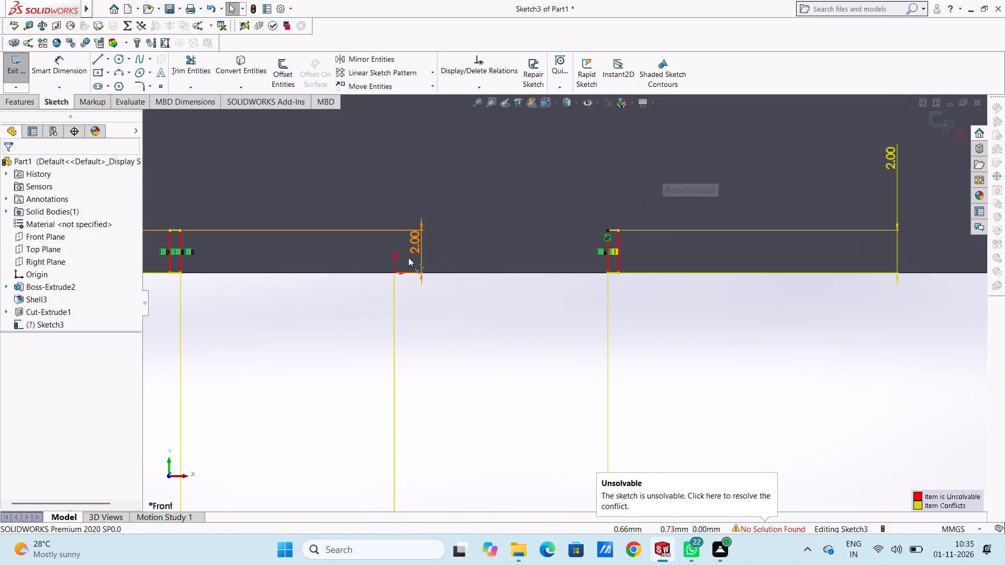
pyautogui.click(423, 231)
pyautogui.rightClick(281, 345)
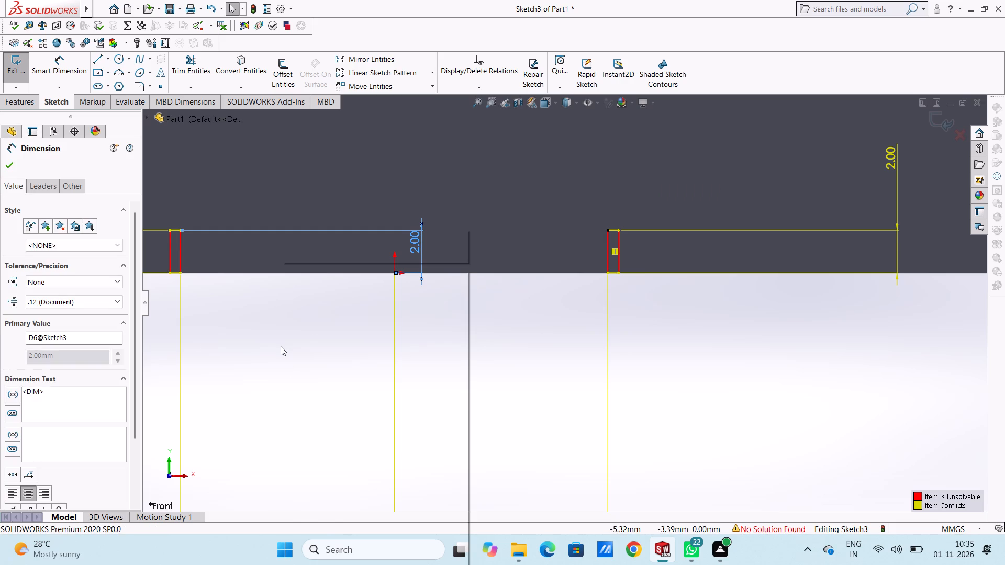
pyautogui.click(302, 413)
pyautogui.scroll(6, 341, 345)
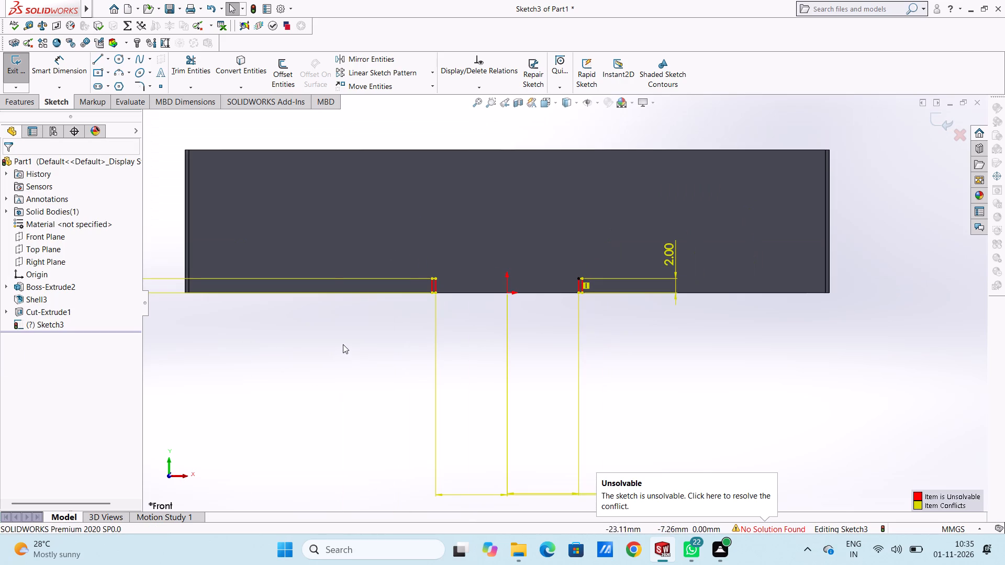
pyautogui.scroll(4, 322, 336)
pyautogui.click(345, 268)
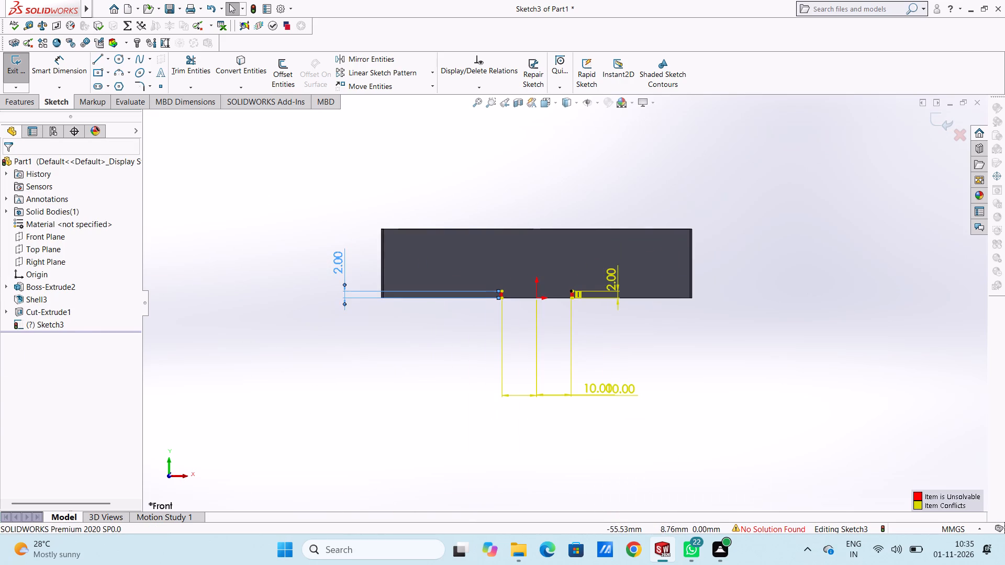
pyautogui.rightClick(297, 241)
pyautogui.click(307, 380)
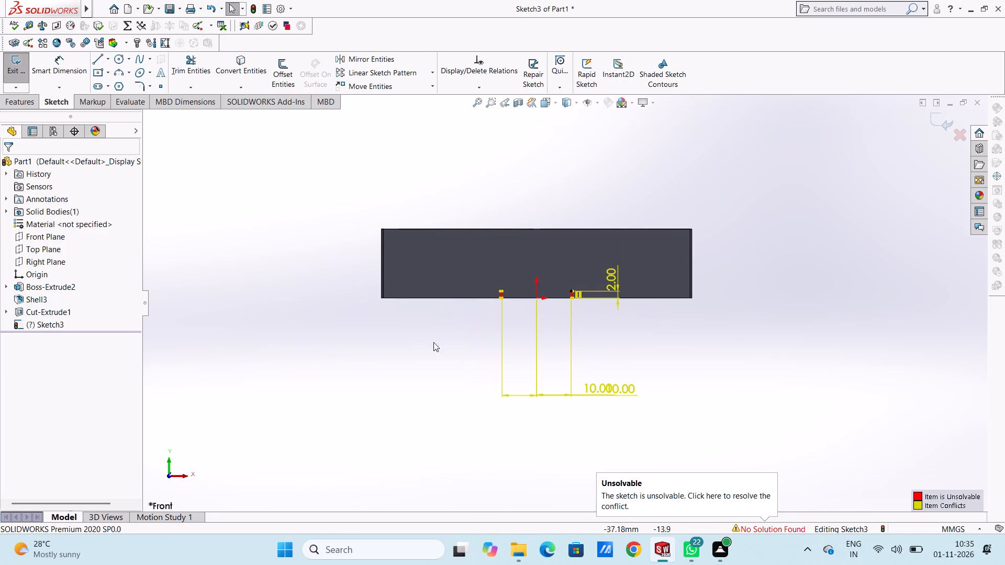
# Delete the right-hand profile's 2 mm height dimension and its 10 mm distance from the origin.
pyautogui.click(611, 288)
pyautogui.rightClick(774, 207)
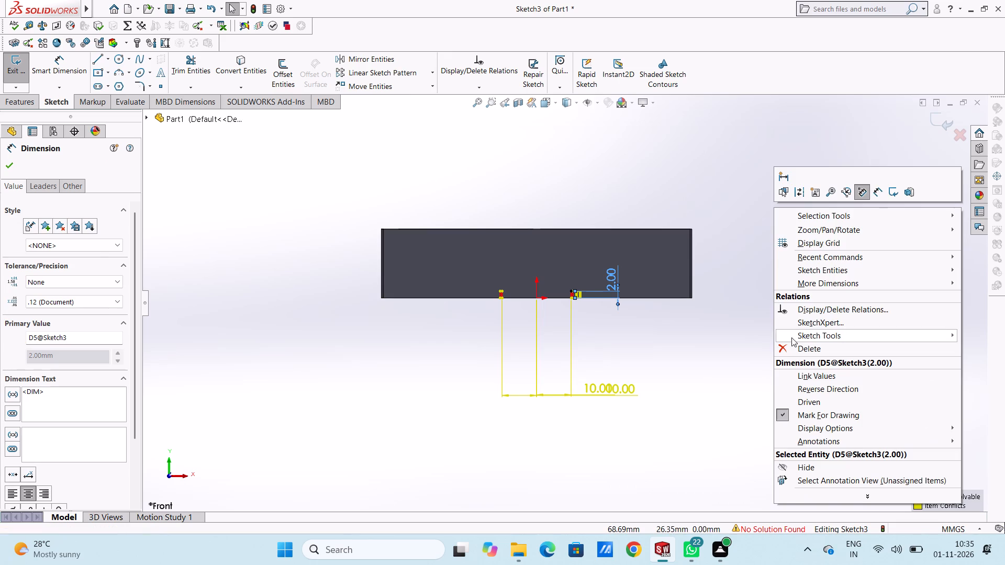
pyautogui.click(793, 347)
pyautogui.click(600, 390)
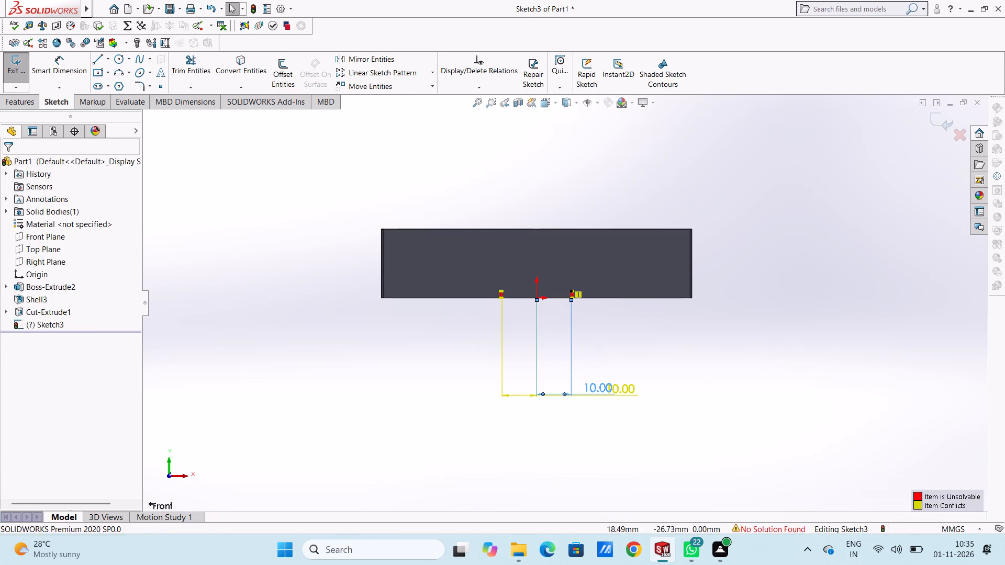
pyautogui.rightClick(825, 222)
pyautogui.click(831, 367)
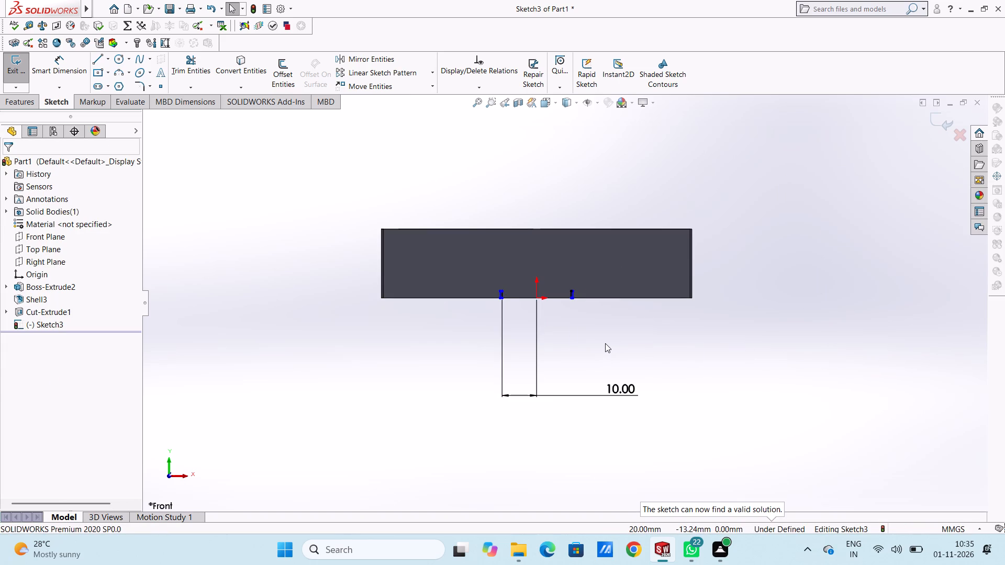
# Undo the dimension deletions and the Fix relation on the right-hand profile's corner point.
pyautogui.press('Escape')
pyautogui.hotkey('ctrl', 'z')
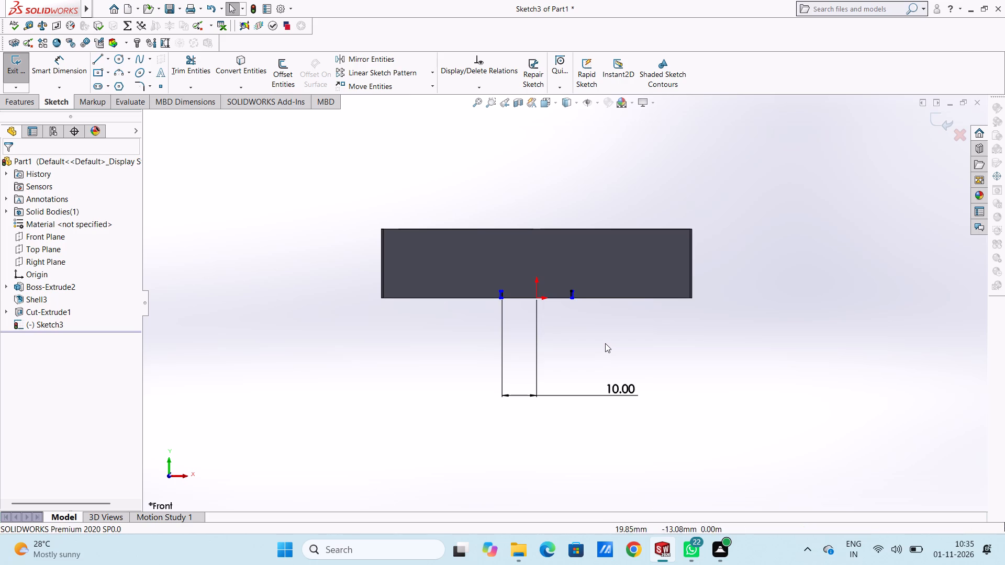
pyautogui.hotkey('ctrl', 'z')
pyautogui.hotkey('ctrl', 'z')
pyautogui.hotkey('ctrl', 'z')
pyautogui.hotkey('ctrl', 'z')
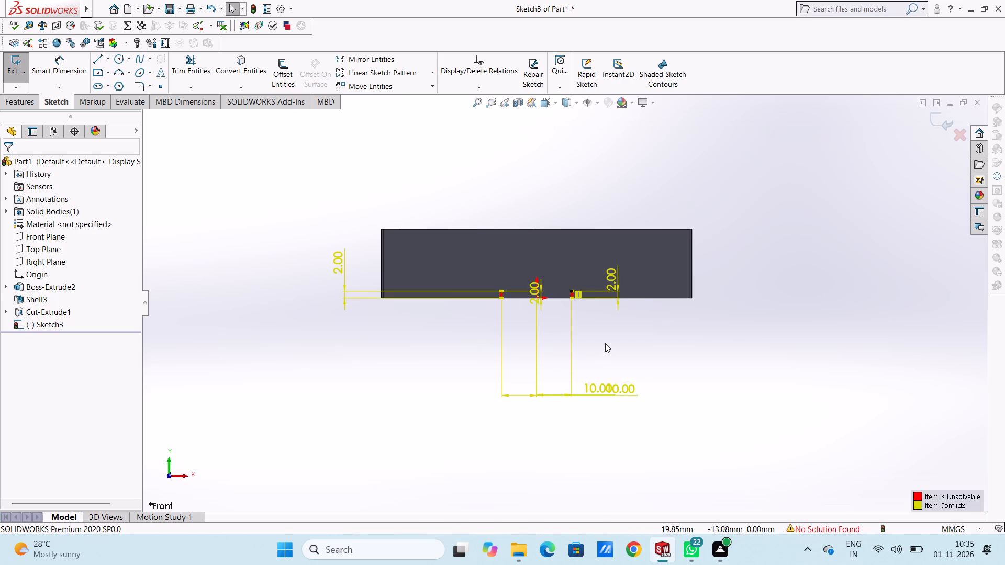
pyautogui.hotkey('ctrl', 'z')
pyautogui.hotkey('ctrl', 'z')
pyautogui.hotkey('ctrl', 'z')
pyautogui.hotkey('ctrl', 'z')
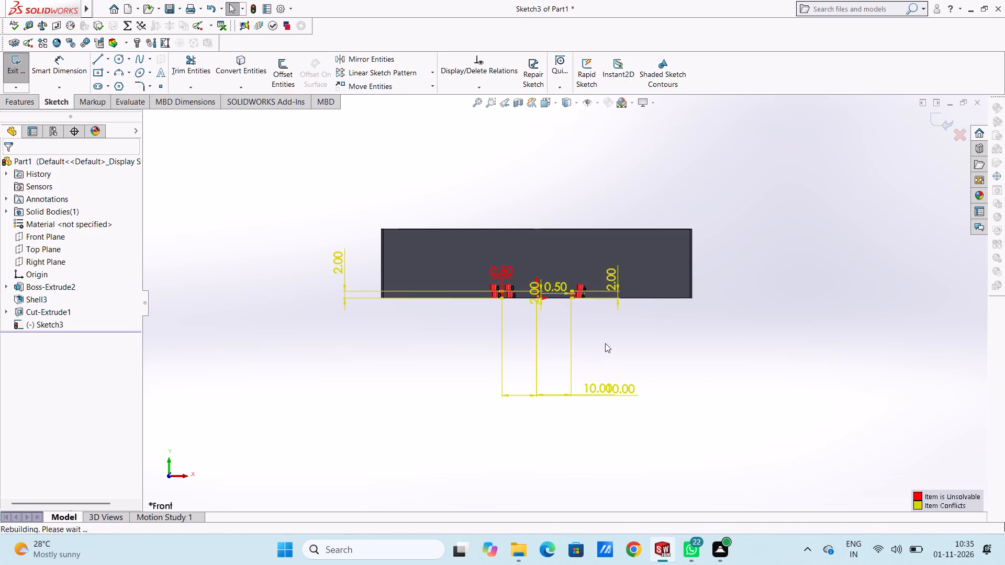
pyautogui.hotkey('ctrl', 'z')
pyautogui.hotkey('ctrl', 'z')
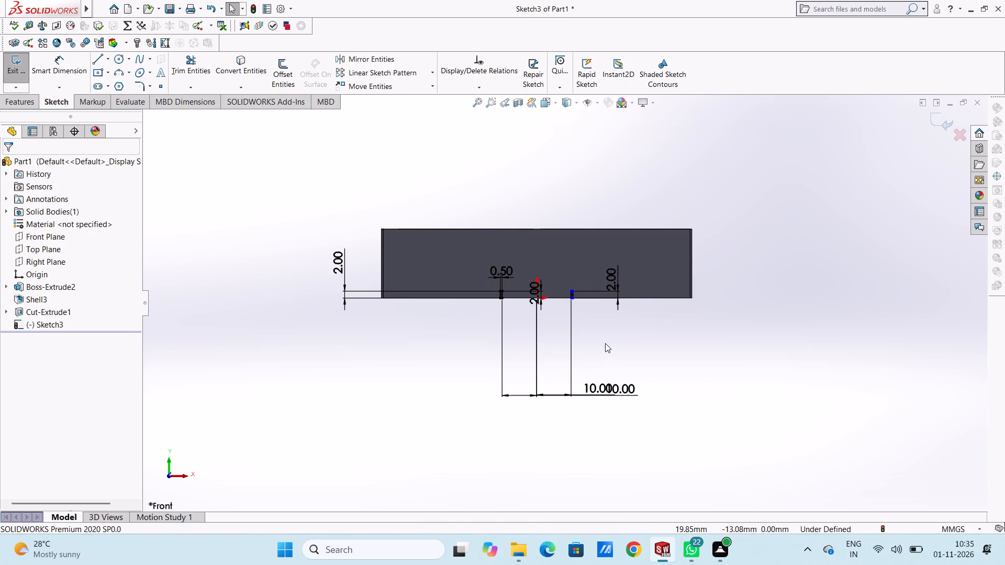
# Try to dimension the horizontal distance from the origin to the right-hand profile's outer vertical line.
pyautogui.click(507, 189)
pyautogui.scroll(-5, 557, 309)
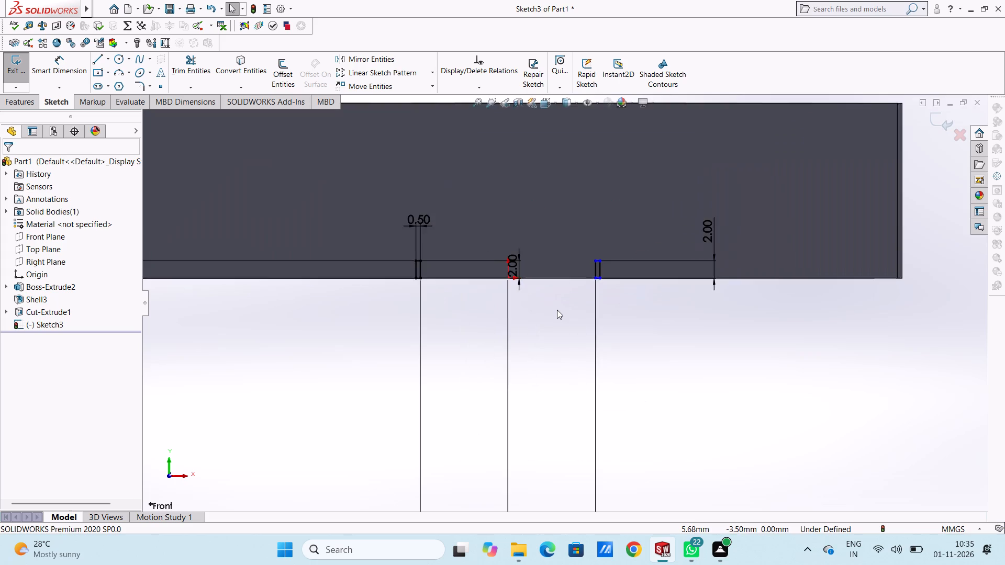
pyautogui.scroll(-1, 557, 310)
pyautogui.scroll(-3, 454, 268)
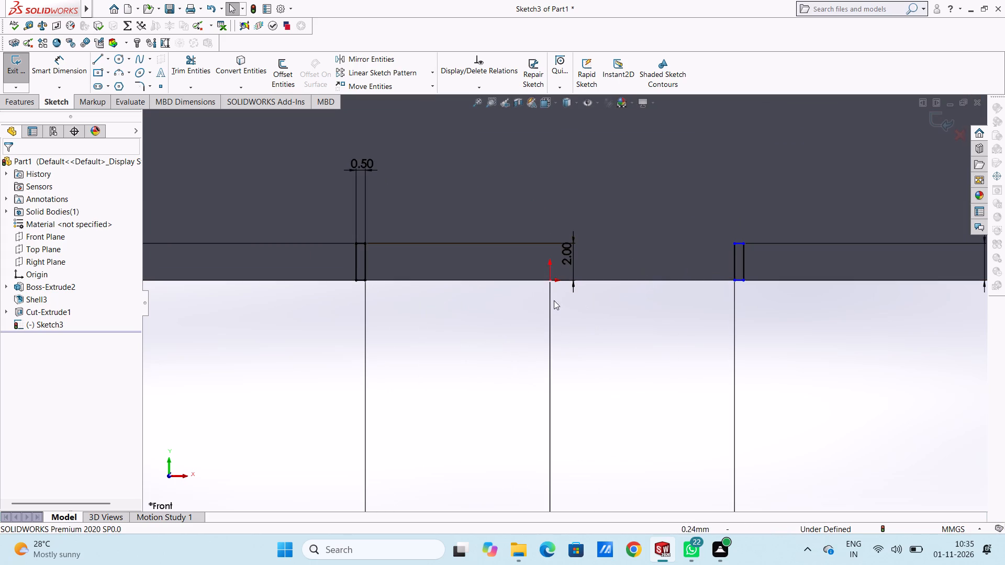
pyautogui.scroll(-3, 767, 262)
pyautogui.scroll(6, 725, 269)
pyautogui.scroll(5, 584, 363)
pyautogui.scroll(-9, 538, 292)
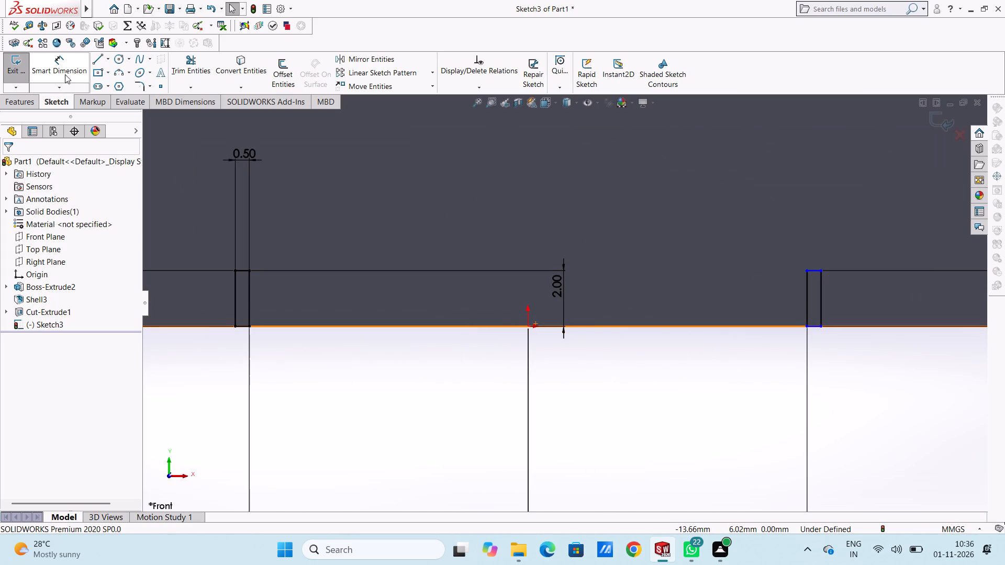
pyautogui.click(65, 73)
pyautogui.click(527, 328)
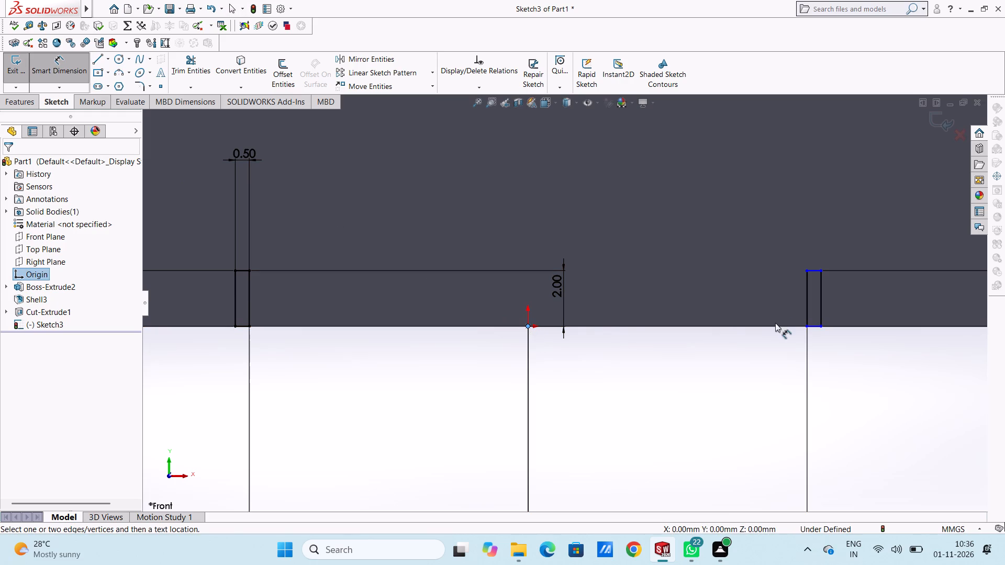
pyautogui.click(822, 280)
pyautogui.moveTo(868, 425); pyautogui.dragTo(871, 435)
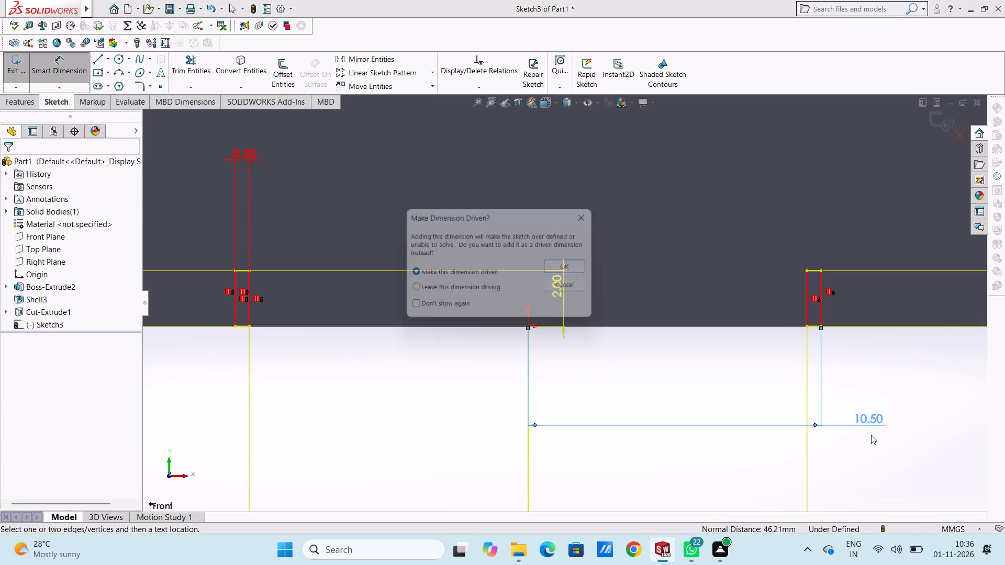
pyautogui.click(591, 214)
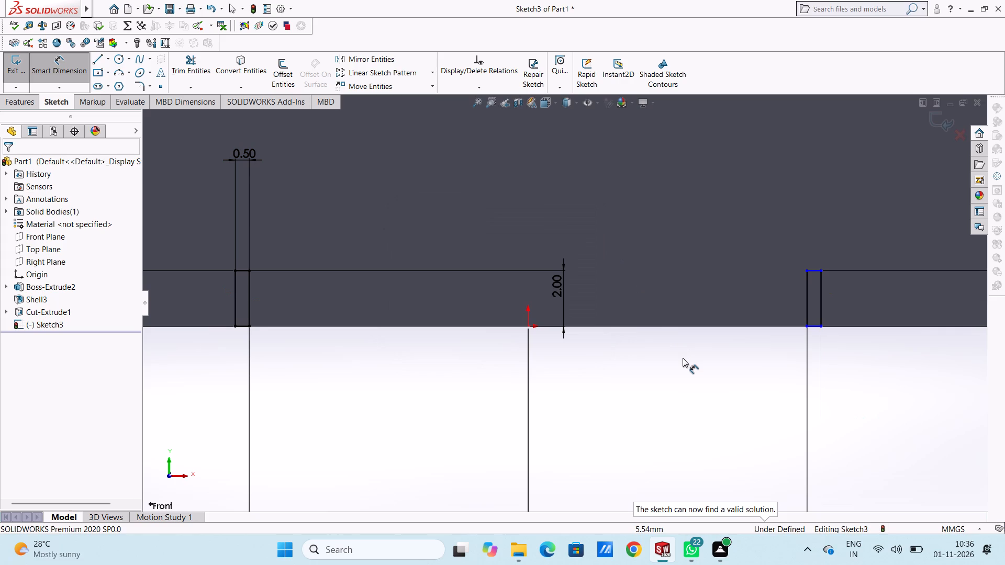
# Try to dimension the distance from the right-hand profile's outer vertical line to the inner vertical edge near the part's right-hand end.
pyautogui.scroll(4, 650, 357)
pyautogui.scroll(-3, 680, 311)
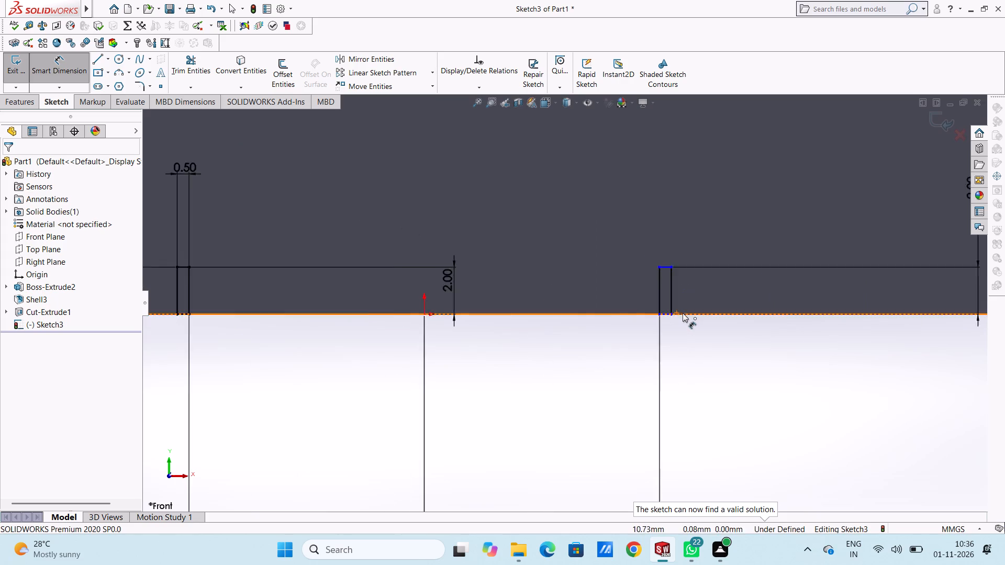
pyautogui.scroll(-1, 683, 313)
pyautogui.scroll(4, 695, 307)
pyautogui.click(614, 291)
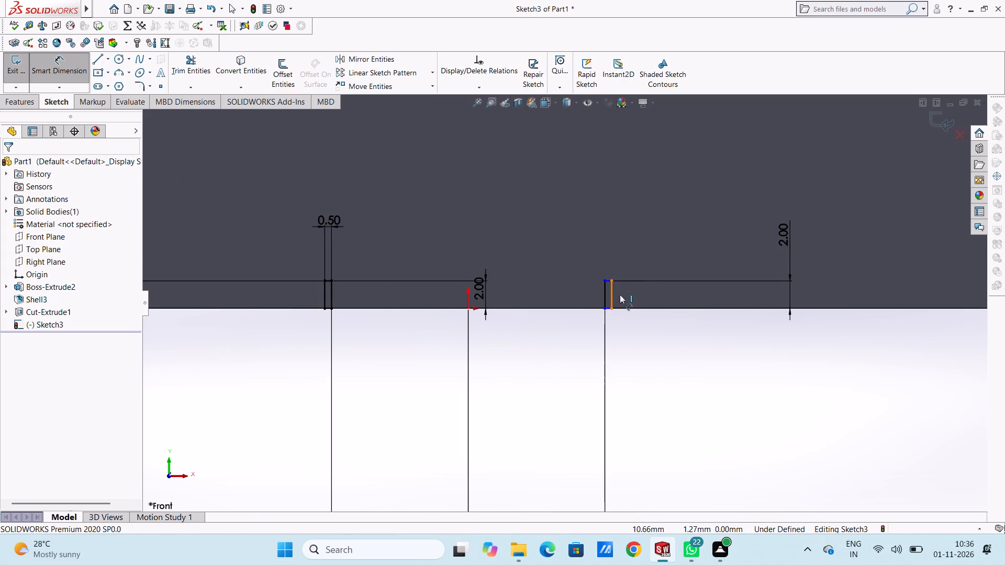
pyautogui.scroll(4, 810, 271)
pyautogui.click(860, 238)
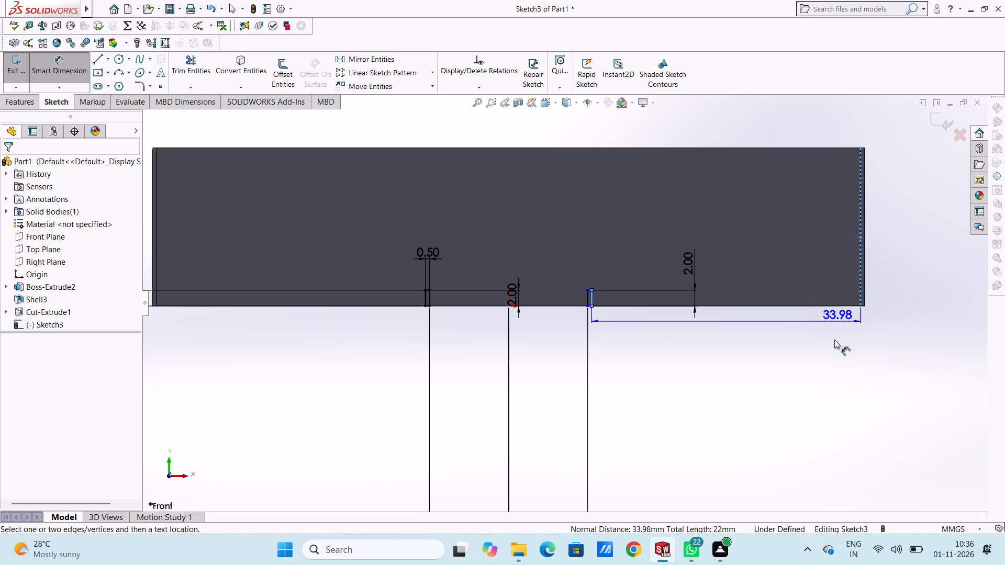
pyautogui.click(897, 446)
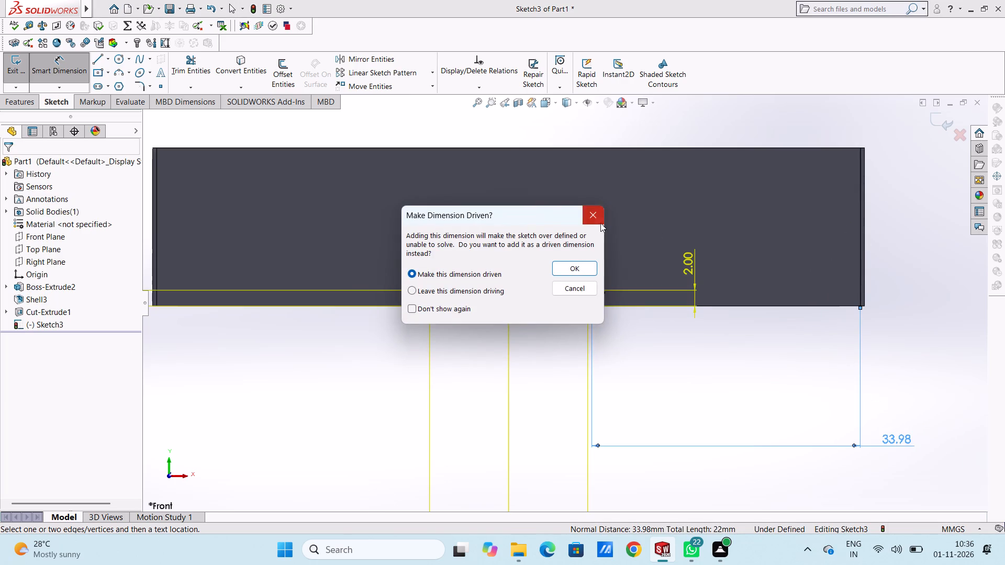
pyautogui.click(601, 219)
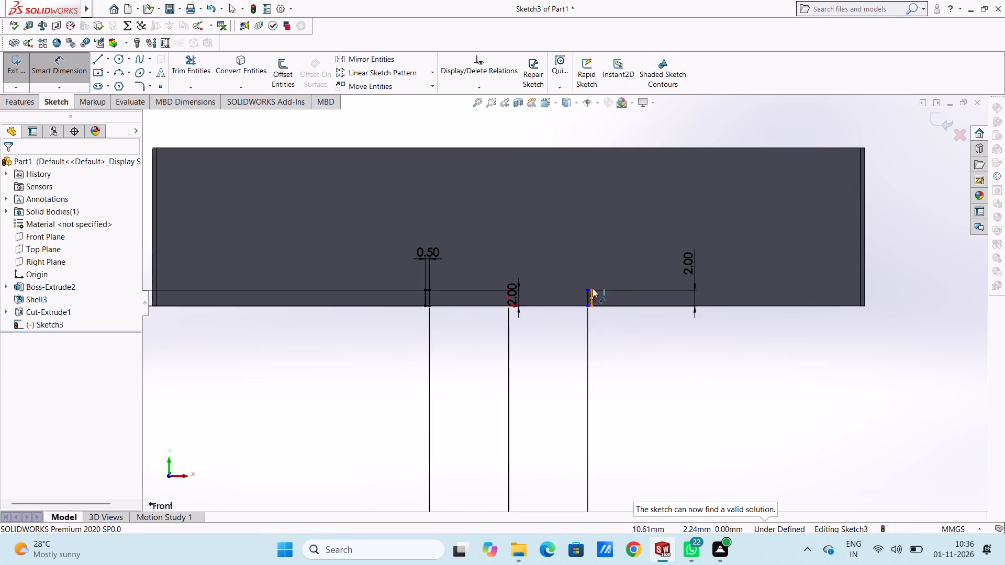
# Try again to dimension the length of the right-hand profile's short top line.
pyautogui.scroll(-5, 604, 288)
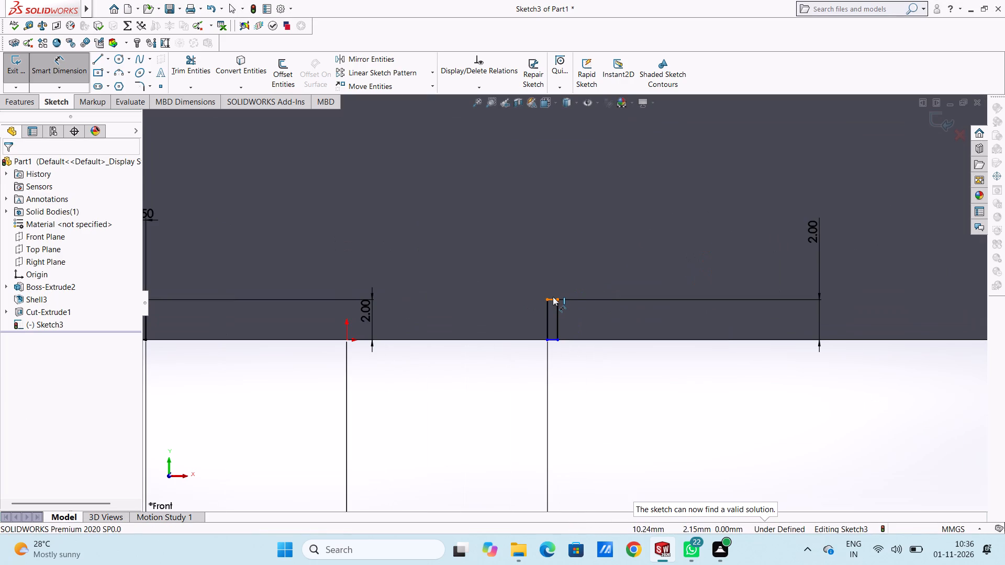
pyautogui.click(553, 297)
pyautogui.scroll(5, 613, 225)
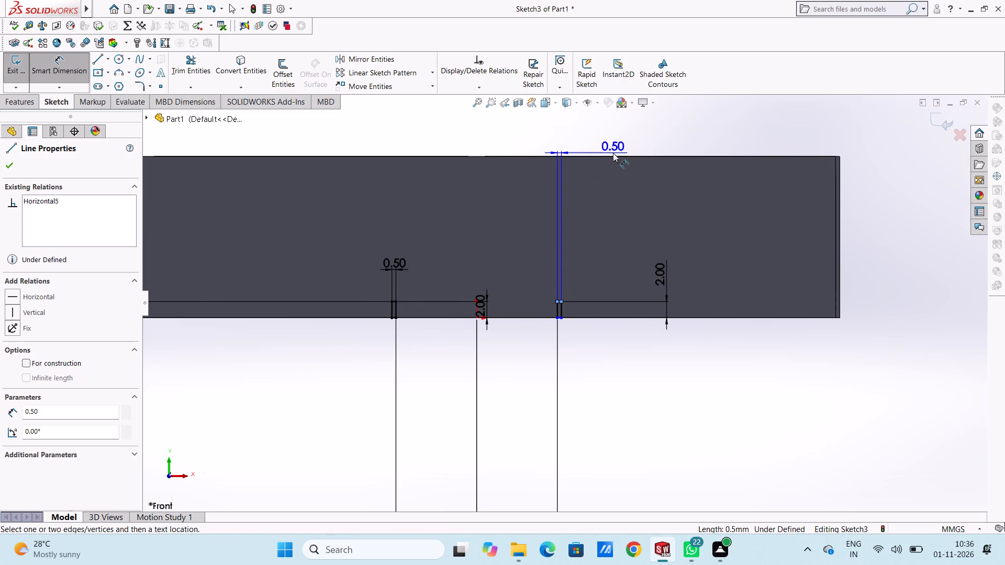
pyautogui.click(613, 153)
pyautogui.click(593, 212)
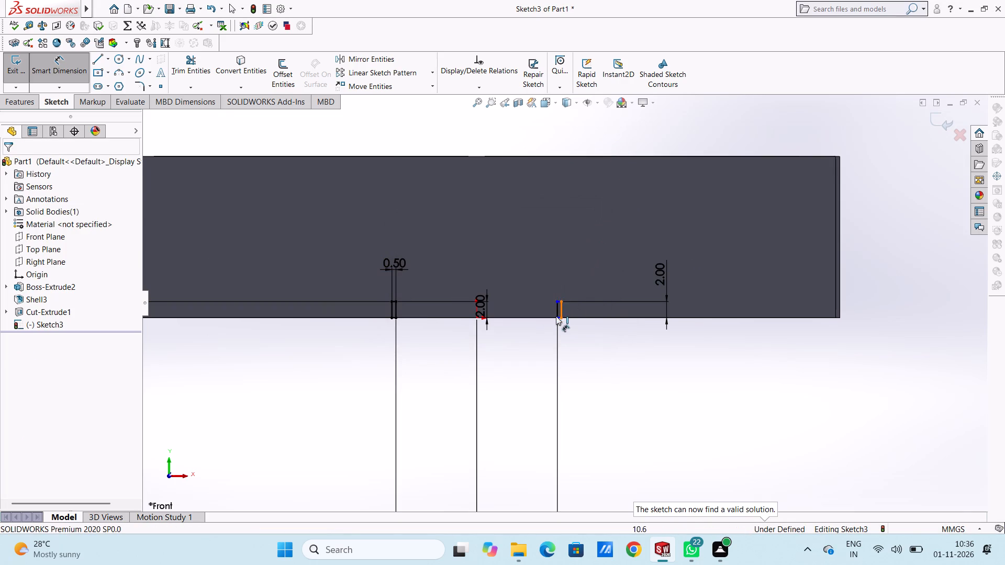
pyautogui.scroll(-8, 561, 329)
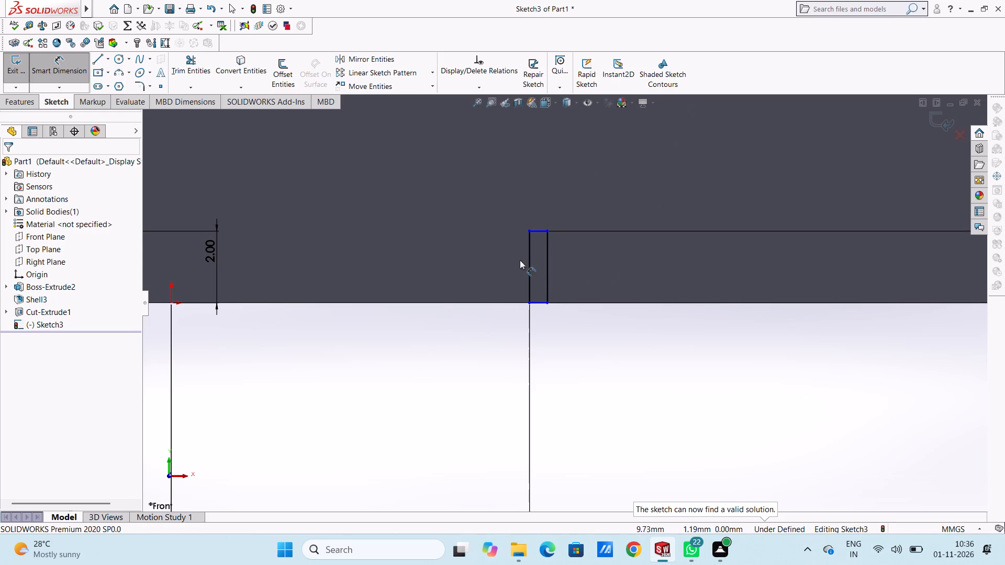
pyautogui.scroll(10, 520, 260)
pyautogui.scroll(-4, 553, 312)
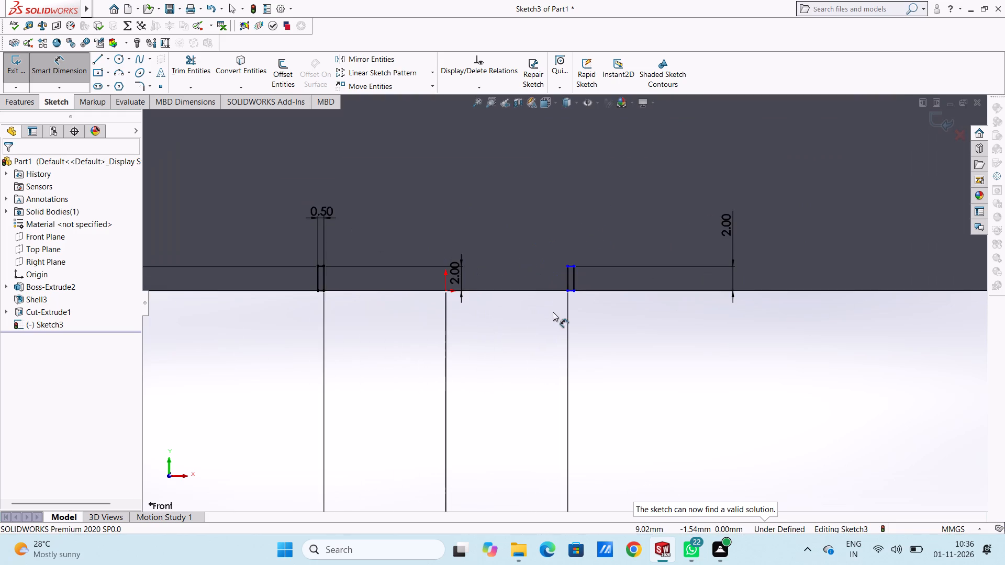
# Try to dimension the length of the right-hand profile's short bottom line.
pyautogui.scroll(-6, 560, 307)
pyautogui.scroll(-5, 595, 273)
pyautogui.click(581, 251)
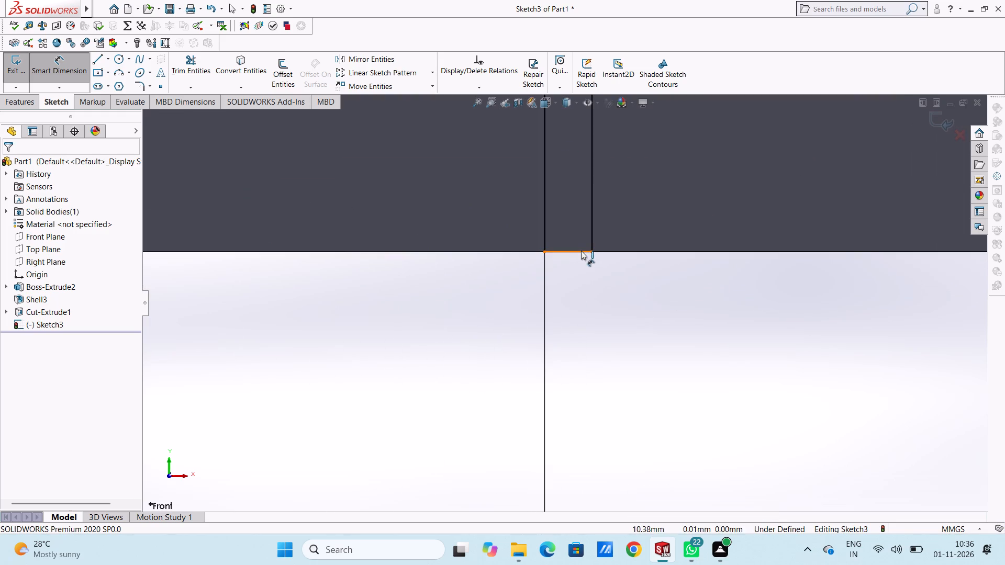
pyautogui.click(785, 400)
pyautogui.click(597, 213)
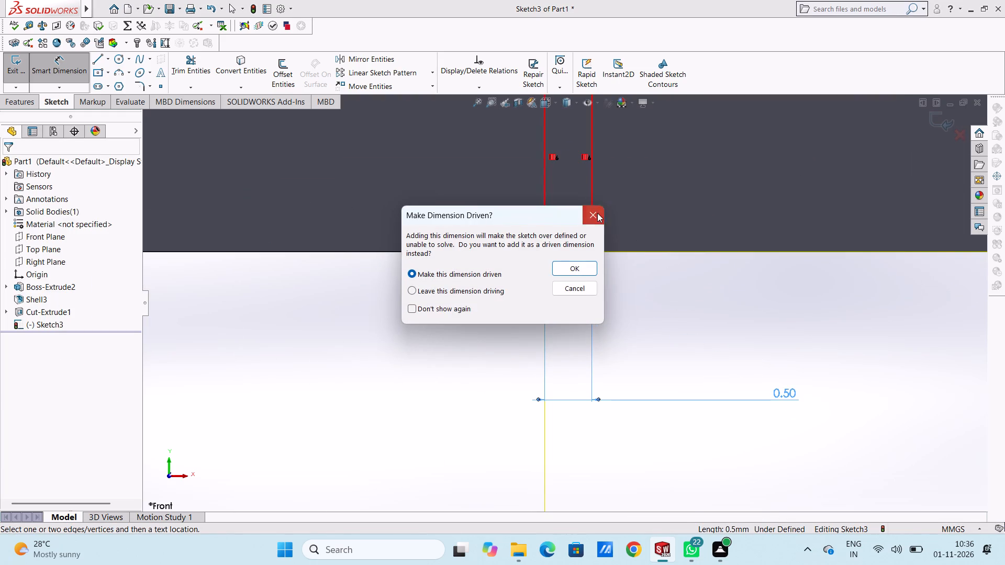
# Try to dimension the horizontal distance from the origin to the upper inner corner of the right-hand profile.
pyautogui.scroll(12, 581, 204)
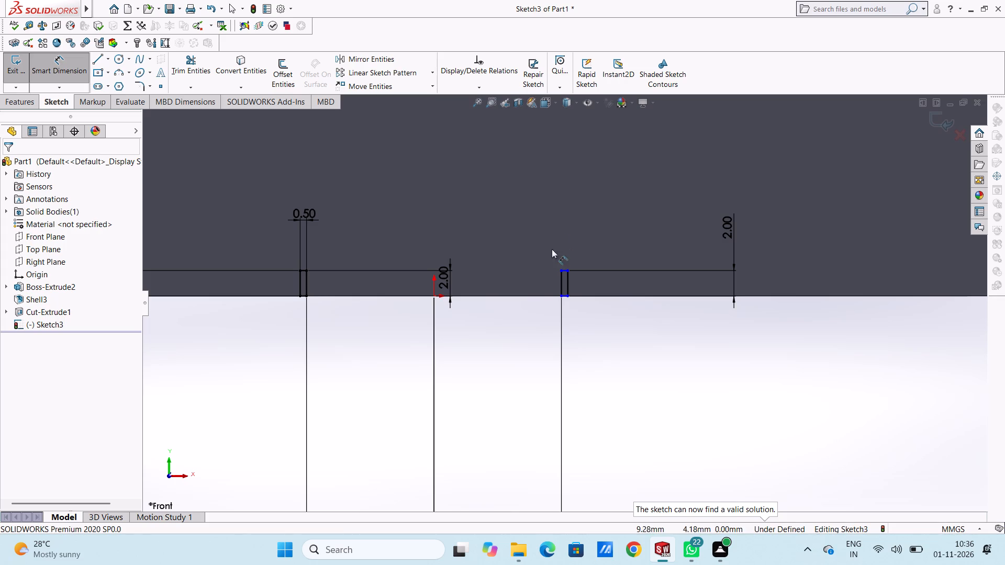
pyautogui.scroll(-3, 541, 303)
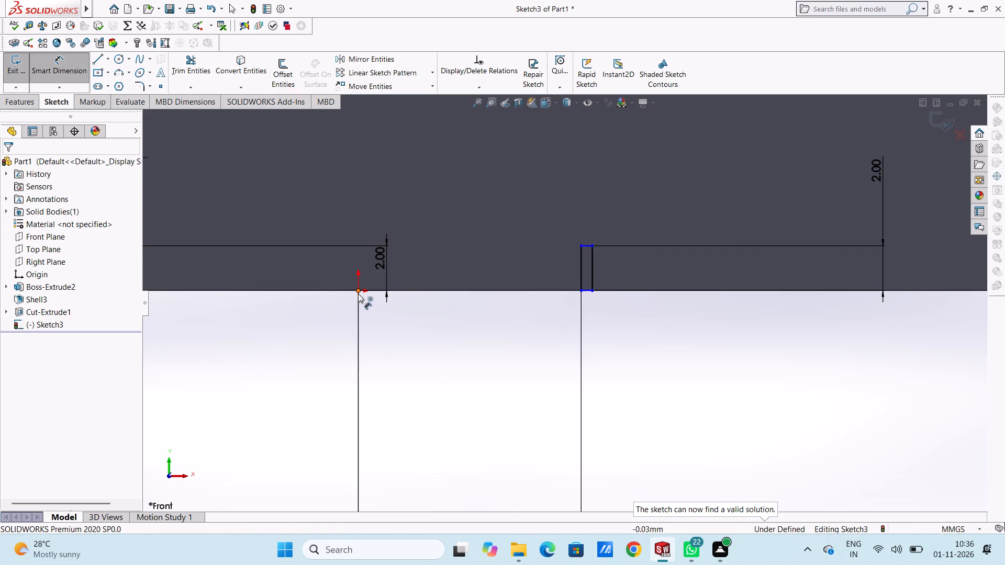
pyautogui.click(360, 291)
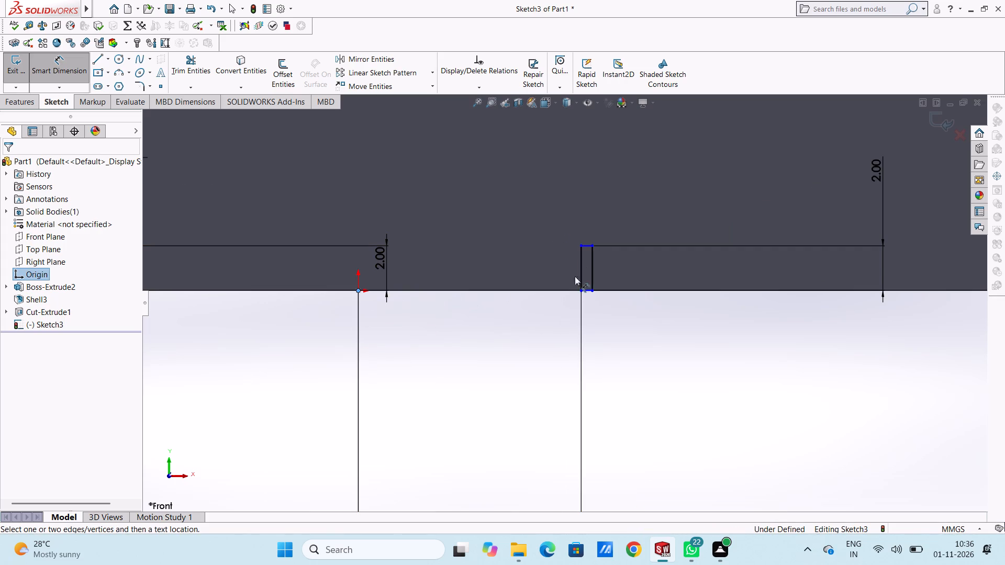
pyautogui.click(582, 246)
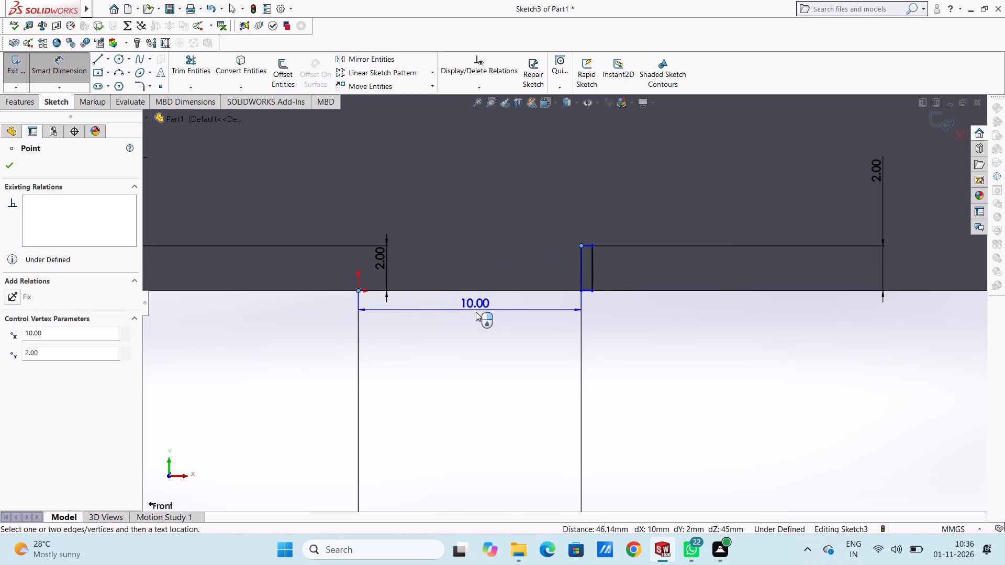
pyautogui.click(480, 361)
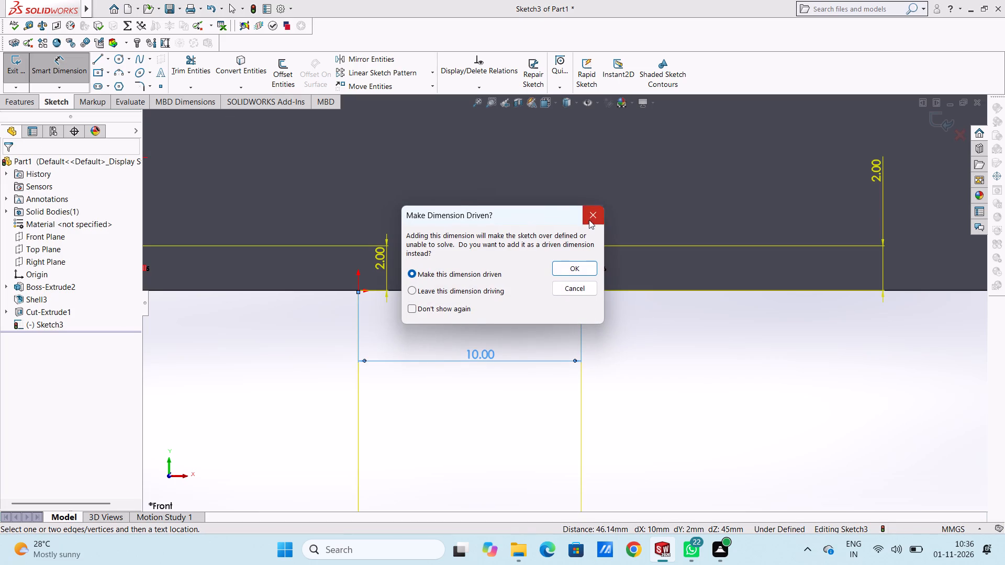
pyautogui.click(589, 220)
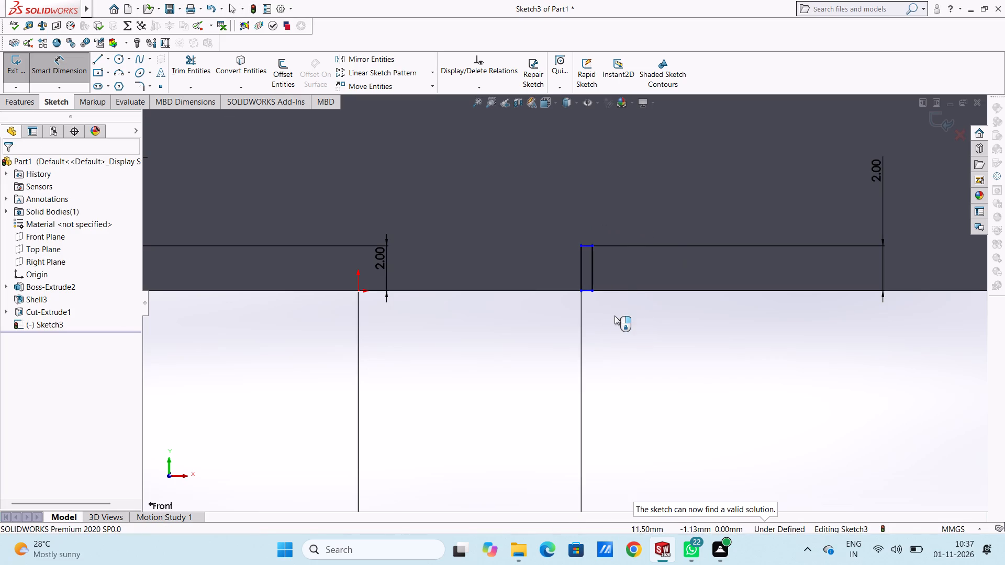
# Dimension the vertical distance from the right-hand profile's short top line to the part's top edge as 18 mm.
pyautogui.scroll(5, 615, 315)
pyautogui.scroll(-4, 588, 310)
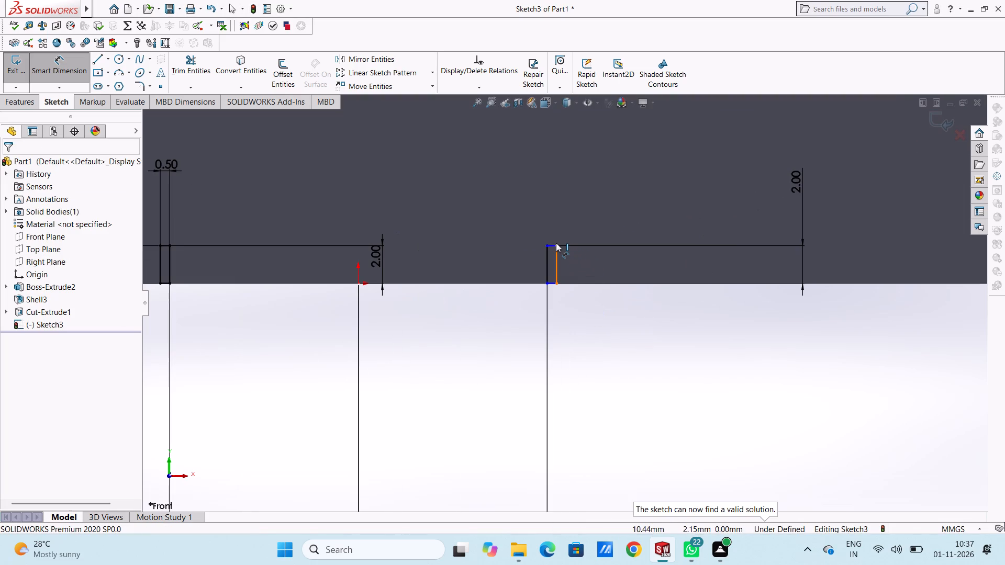
pyautogui.scroll(5, 616, 294)
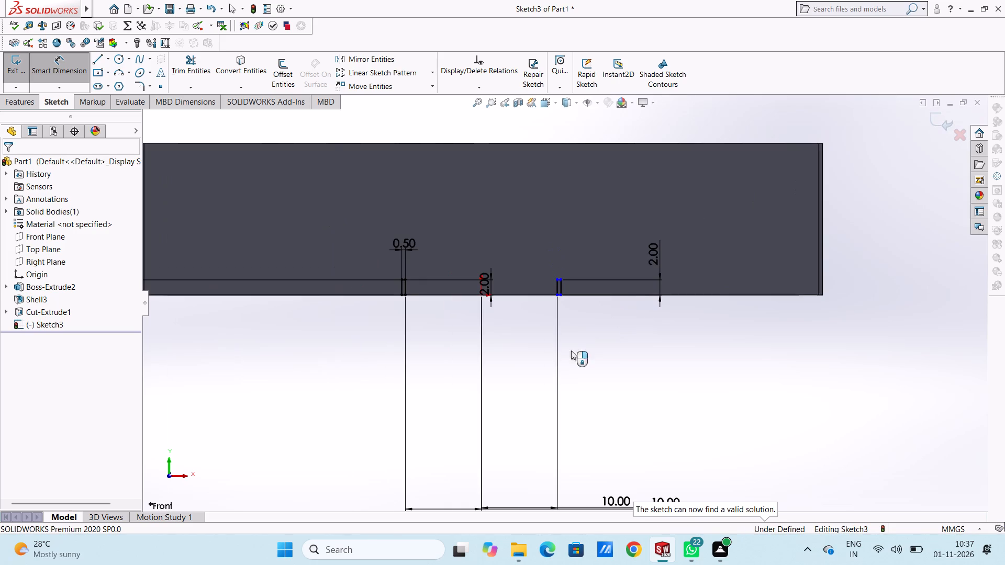
pyautogui.scroll(-3, 547, 294)
pyautogui.scroll(3, 589, 204)
pyautogui.scroll(-2, 584, 225)
pyautogui.scroll(2, 562, 222)
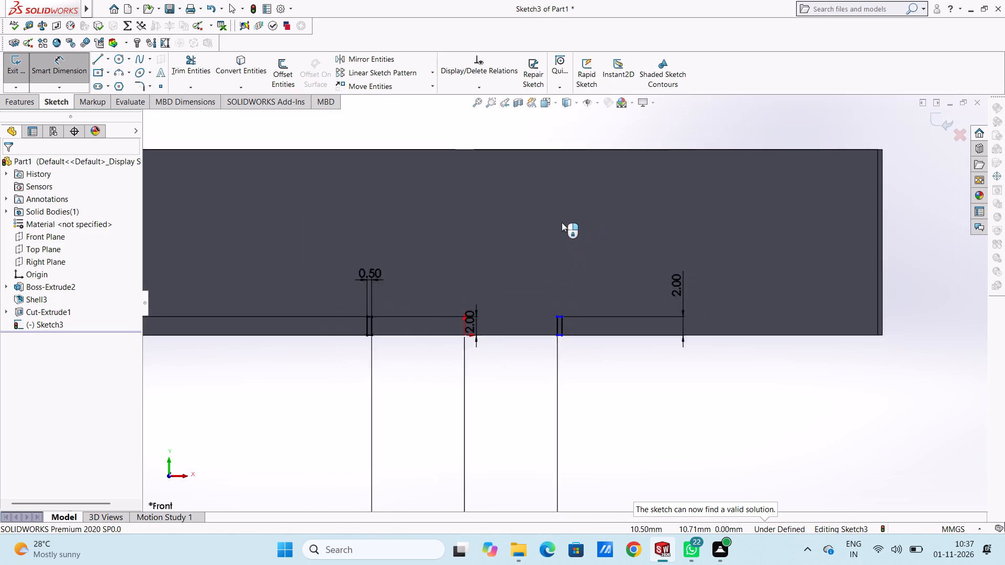
pyautogui.scroll(1, 562, 222)
pyautogui.scroll(-2, 541, 214)
pyautogui.scroll(-6, 583, 358)
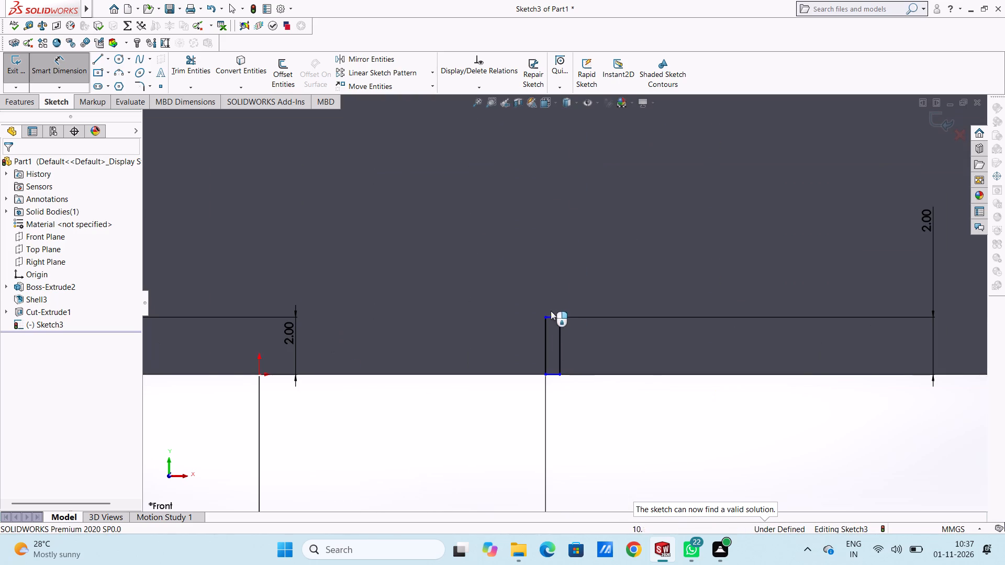
pyautogui.click(551, 319)
pyautogui.scroll(3, 559, 230)
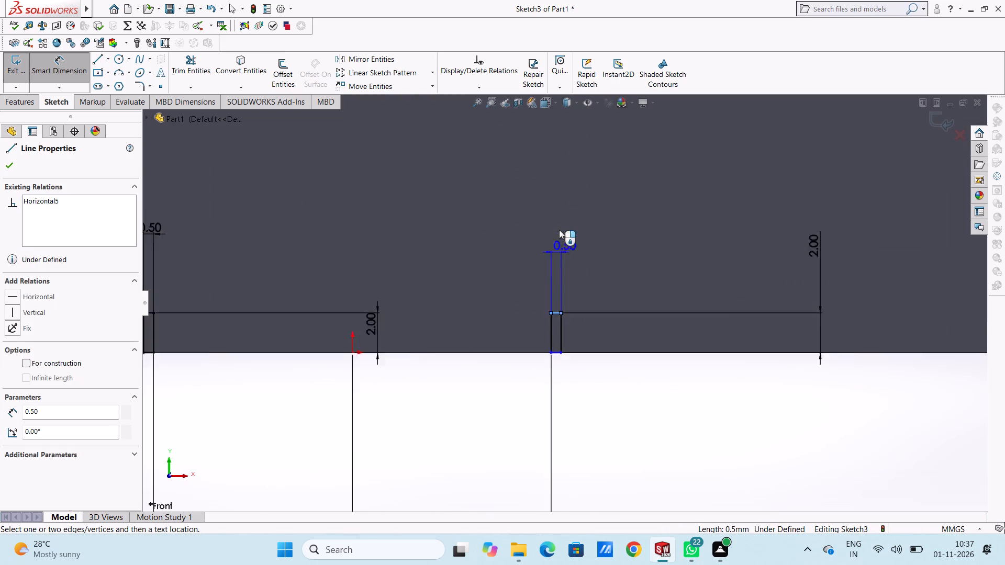
pyautogui.scroll(3, 559, 230)
pyautogui.scroll(6, 594, 181)
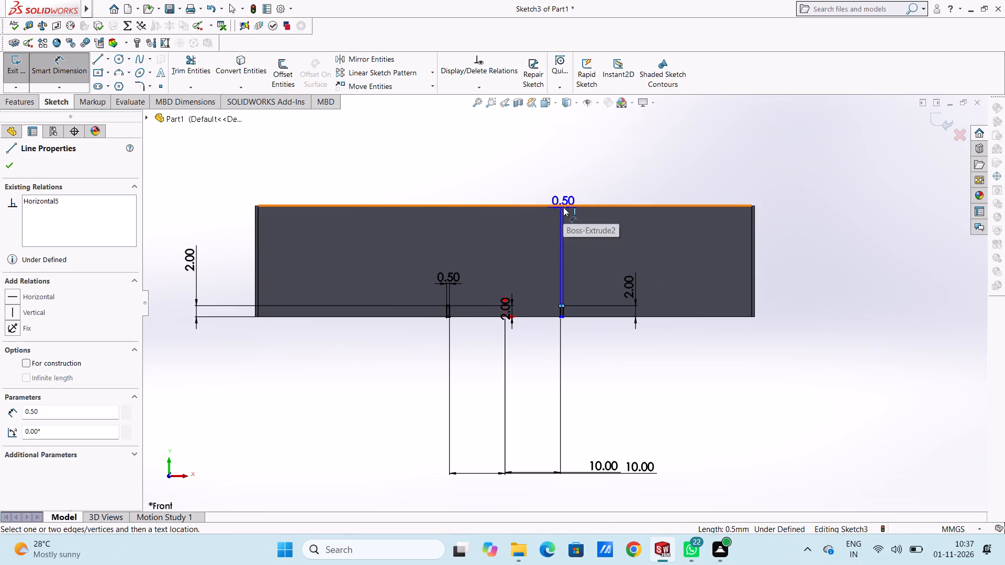
pyautogui.click(563, 207)
pyautogui.click(651, 214)
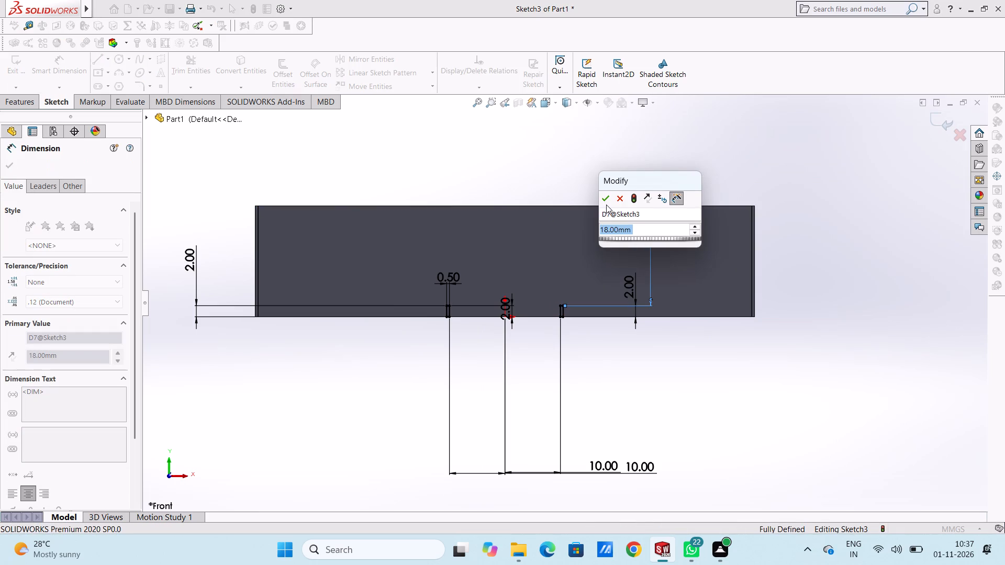
pyautogui.click(604, 197)
pyautogui.click(568, 179)
pyautogui.scroll(-4, 561, 330)
pyautogui.scroll(4, 539, 295)
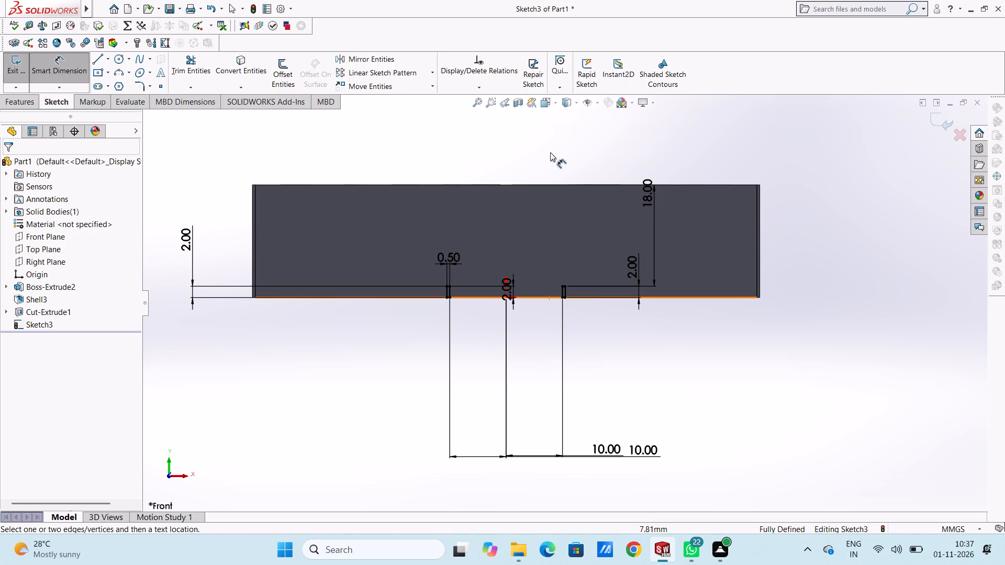
pyautogui.scroll(2, 575, 177)
pyautogui.moveTo(594, 161); pyautogui.dragTo(579, 168, button='middle')
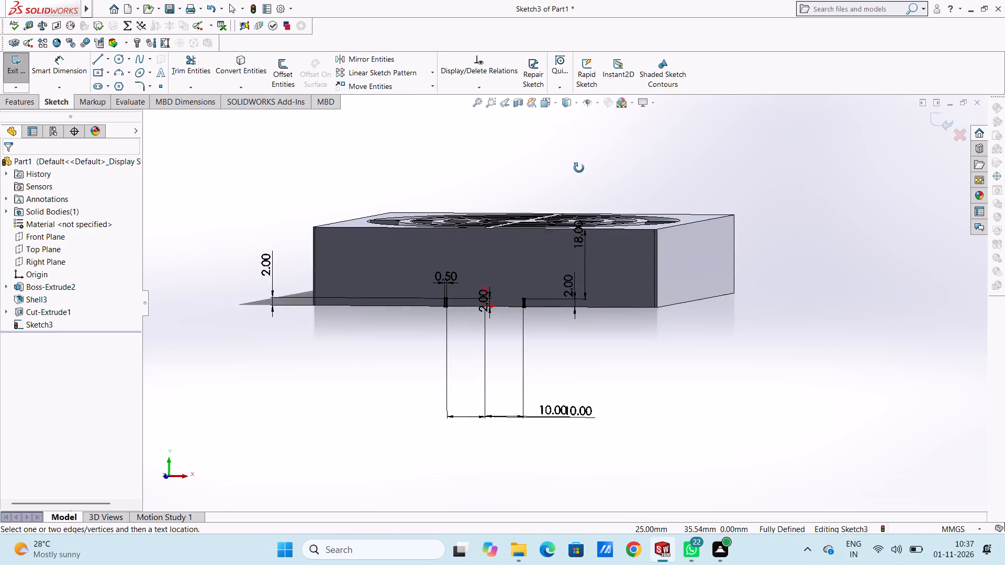
pyautogui.moveTo(579, 168); pyautogui.dragTo(574, 194, button='middle')
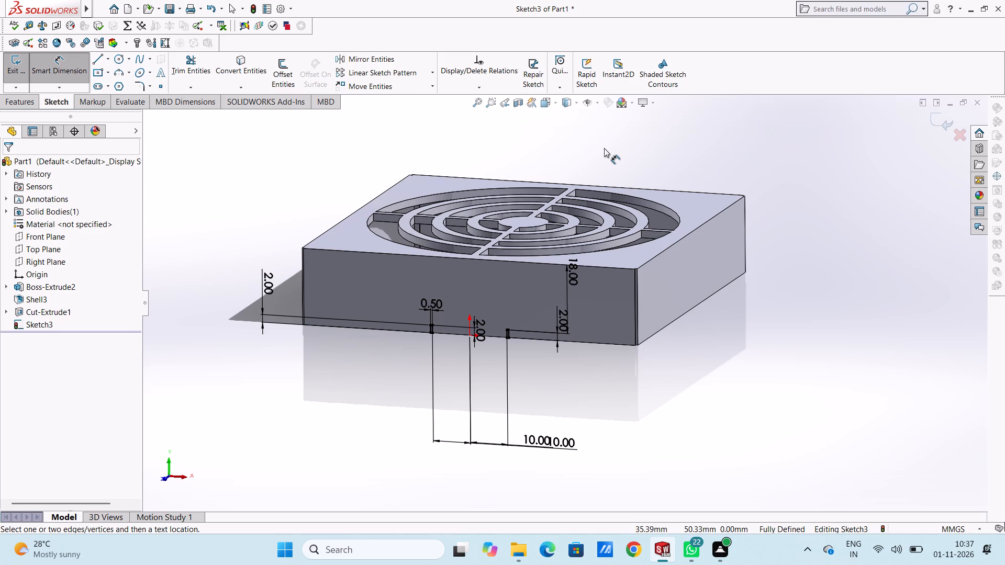
pyautogui.click(51, 73)
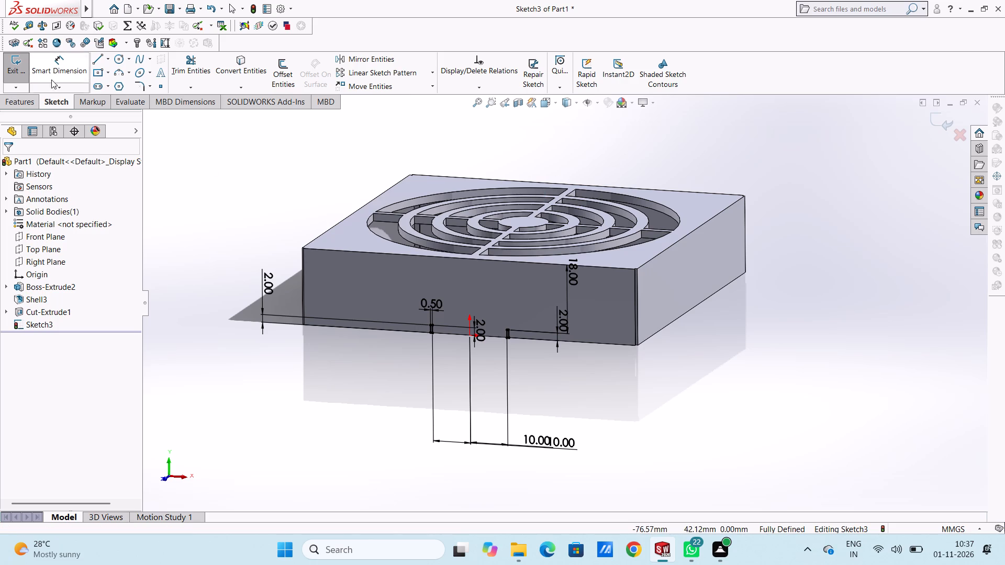
# Cut-extrude the two small side-wall profiles with the Through All end condition.
pyautogui.click(27, 101)
pyautogui.click(188, 69)
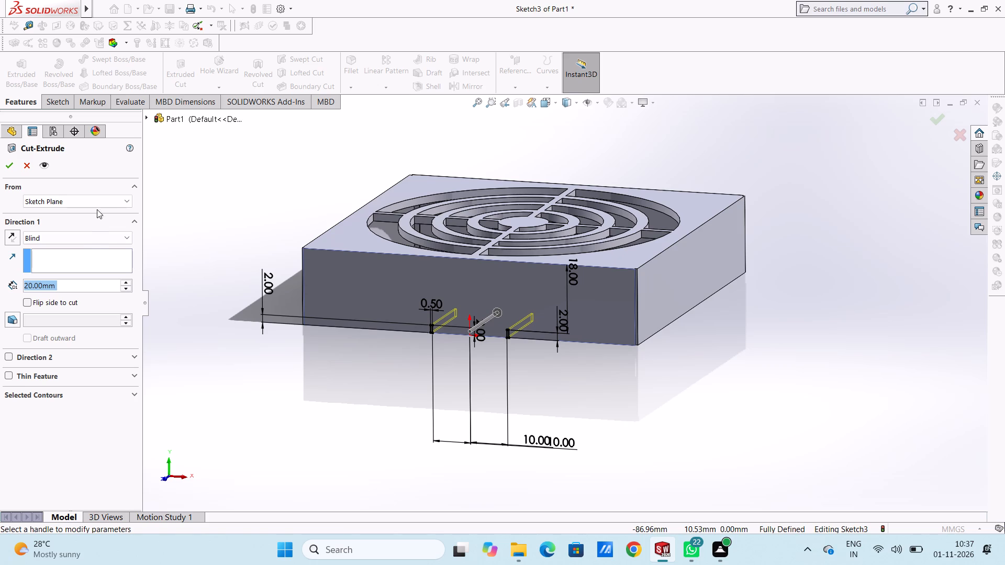
pyautogui.click(95, 236)
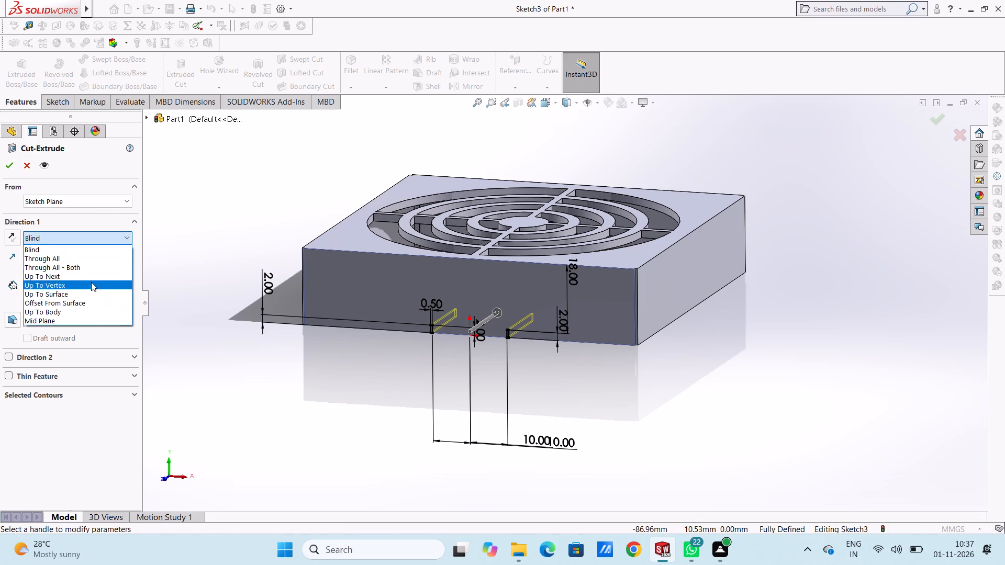
pyautogui.click(82, 261)
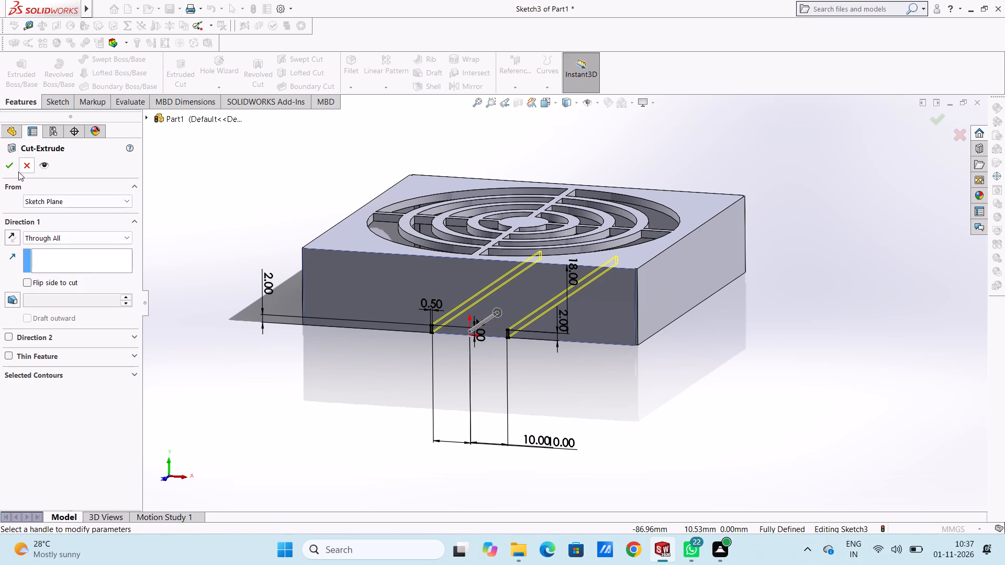
pyautogui.click(8, 165)
pyautogui.click(202, 205)
# Examine the narrow slots cut in both opposite side walls and the shelled underside from several angles.
pyautogui.moveTo(277, 324); pyautogui.dragTo(288, 308, button='middle')
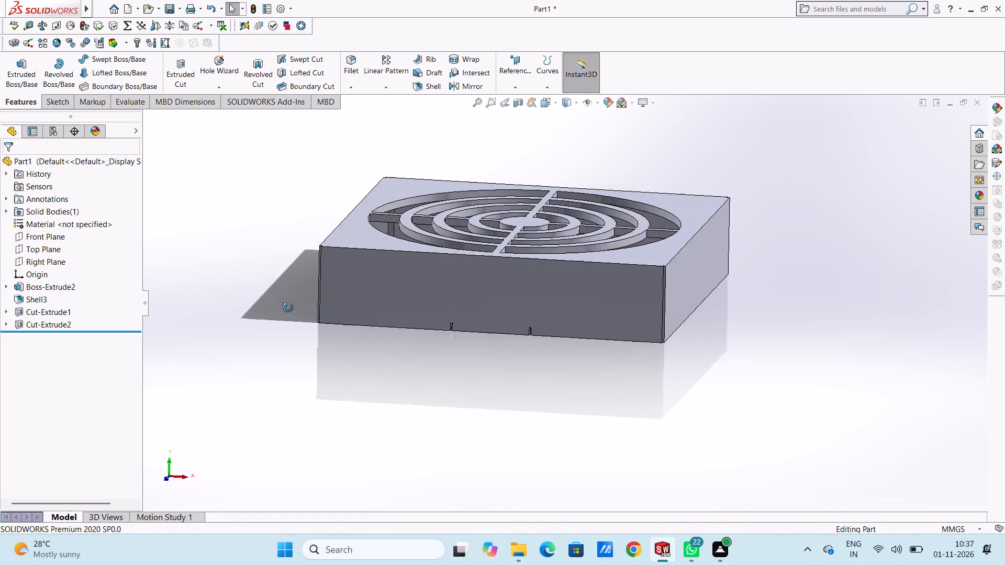
pyautogui.moveTo(288, 308); pyautogui.dragTo(282, 238, button='middle')
pyautogui.moveTo(272, 240); pyautogui.dragTo(267, 240, button='middle')
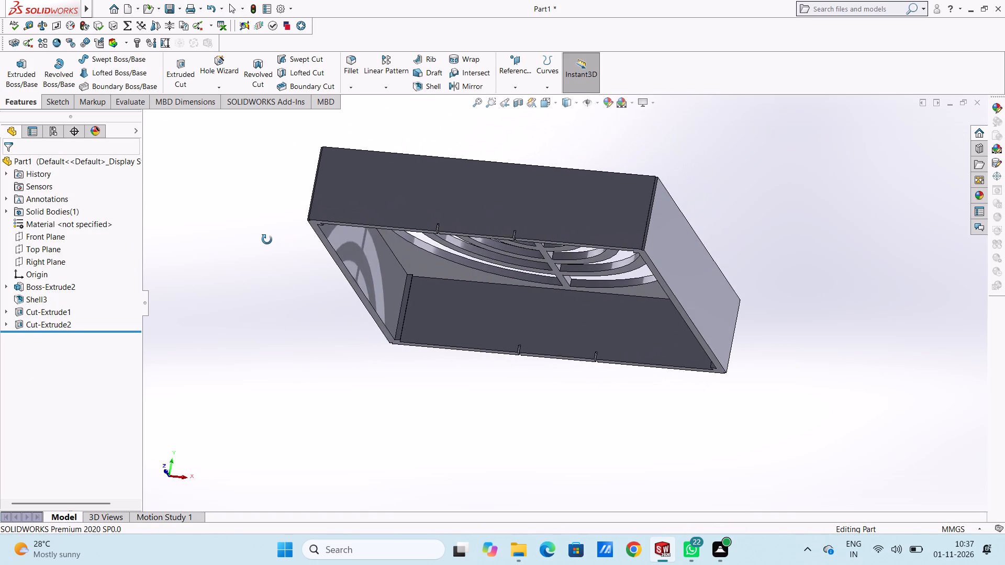
pyautogui.moveTo(267, 240); pyautogui.dragTo(285, 293, button='middle')
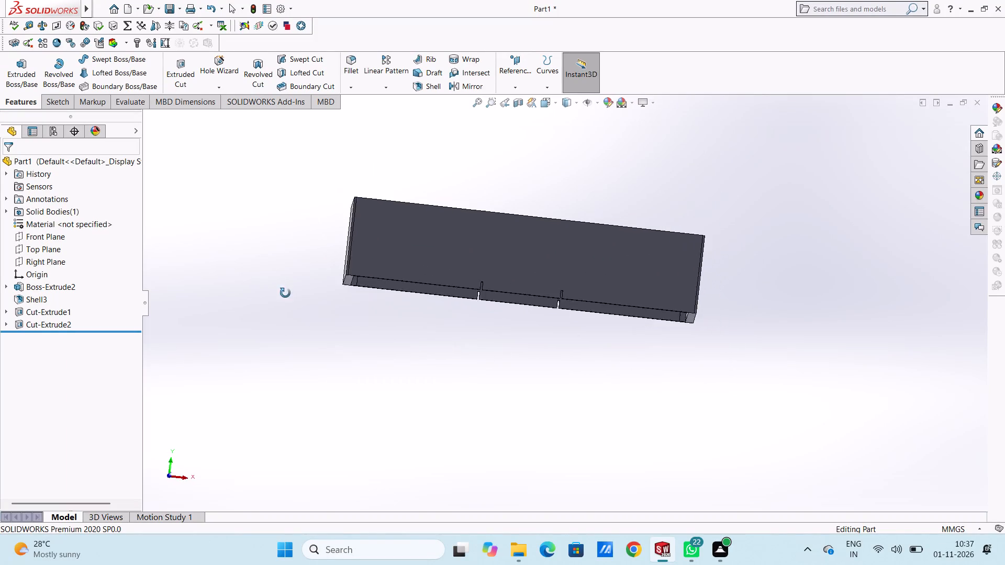
pyautogui.moveTo(285, 293); pyautogui.dragTo(298, 244, button='middle')
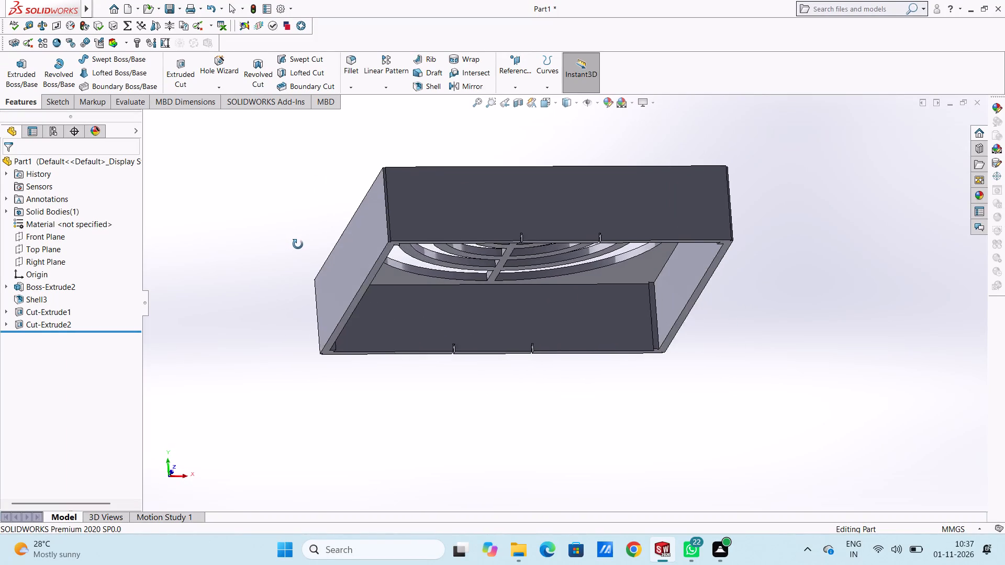
pyautogui.moveTo(298, 244); pyautogui.dragTo(278, 247, button='middle')
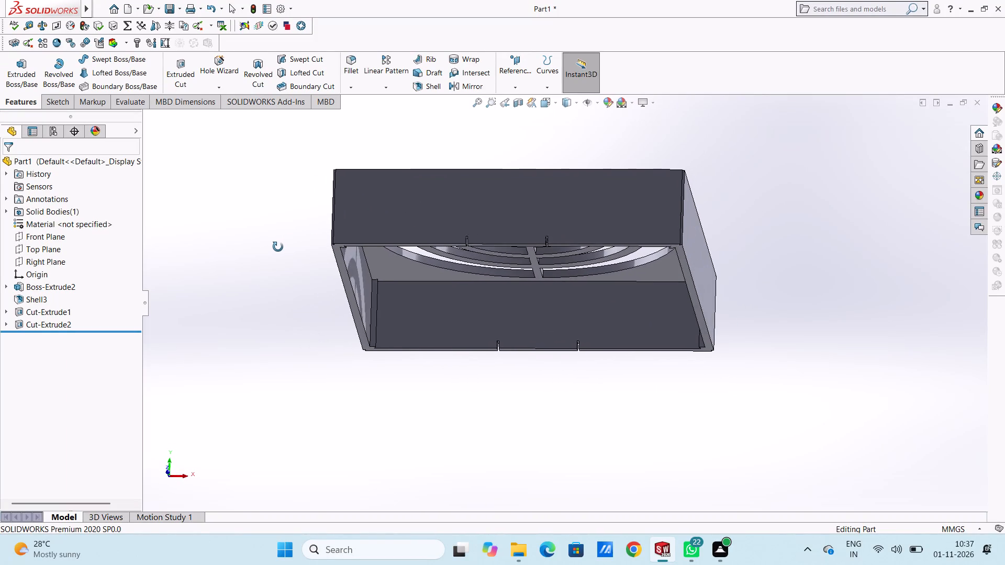
pyautogui.moveTo(278, 247); pyautogui.dragTo(288, 276, button='middle')
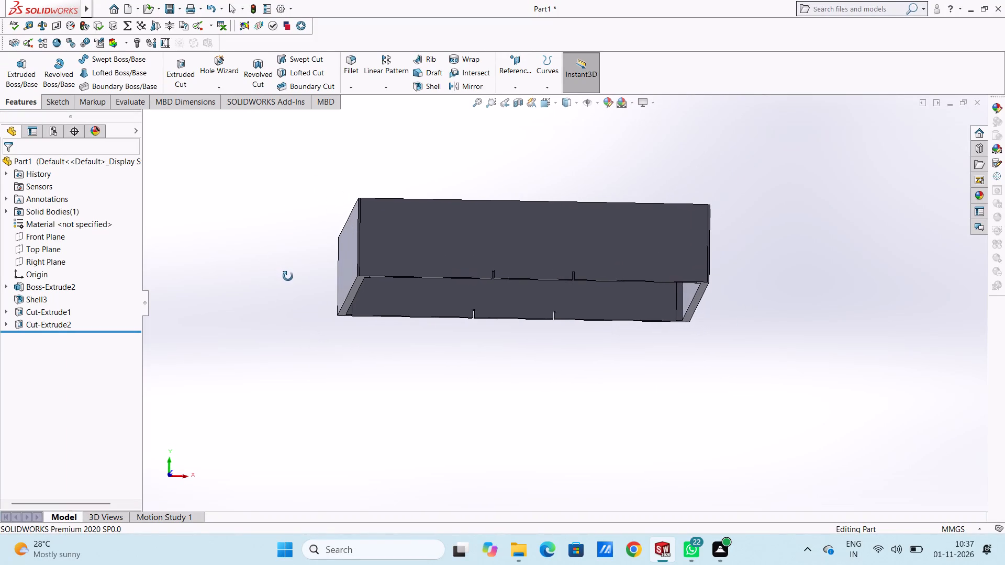
pyautogui.moveTo(288, 276); pyautogui.dragTo(277, 280, button='middle')
pyautogui.scroll(-5, 500, 279)
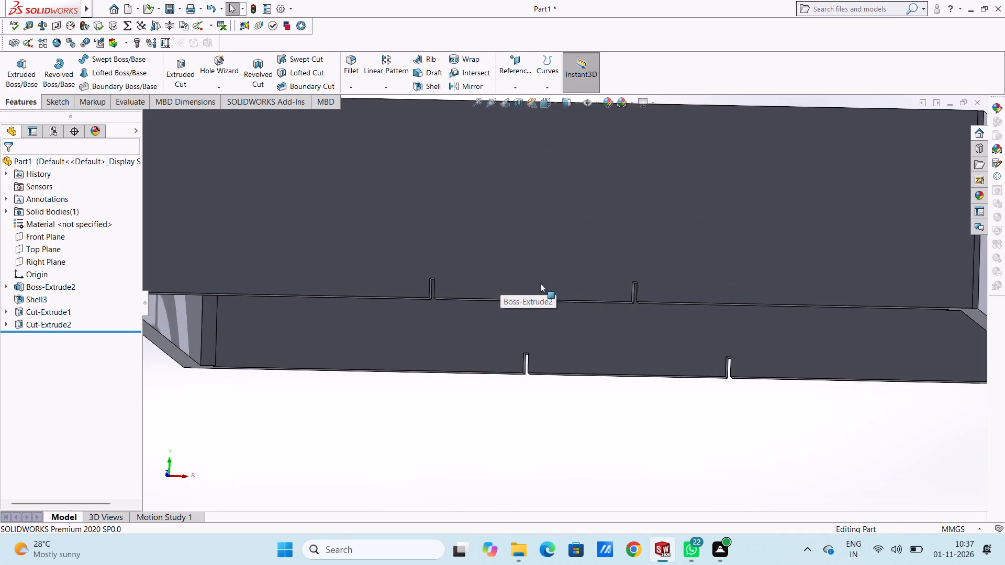
pyautogui.scroll(5, 563, 292)
pyautogui.moveTo(545, 363); pyautogui.dragTo(580, 272, button='middle')
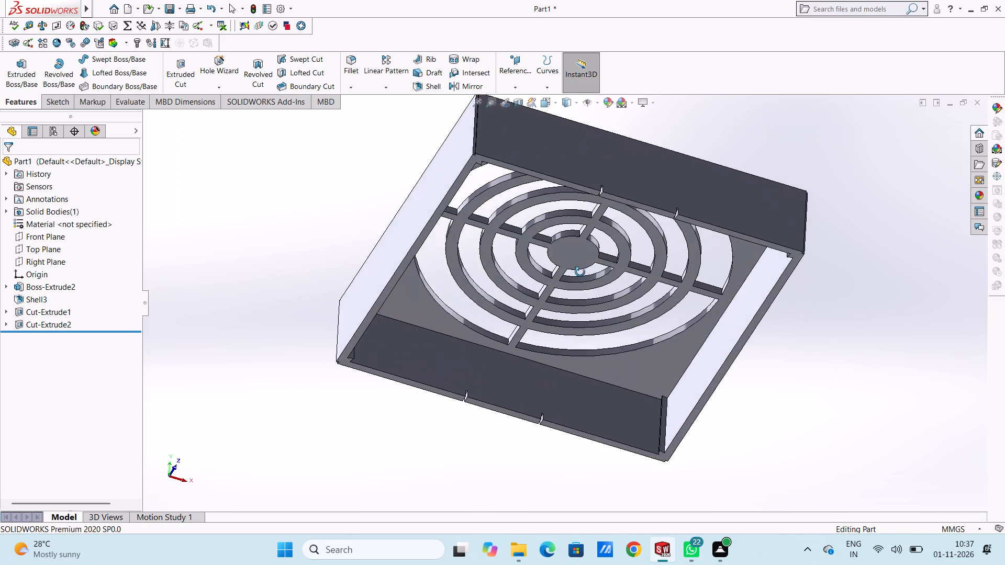
pyautogui.moveTo(580, 272); pyautogui.dragTo(549, 358, button='middle')
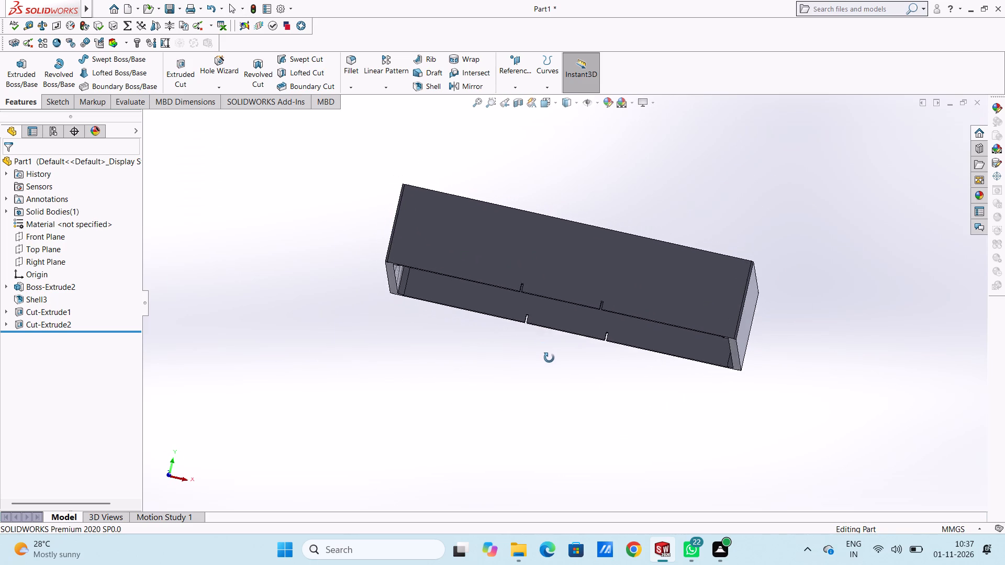
pyautogui.moveTo(549, 358); pyautogui.dragTo(534, 368, button='middle')
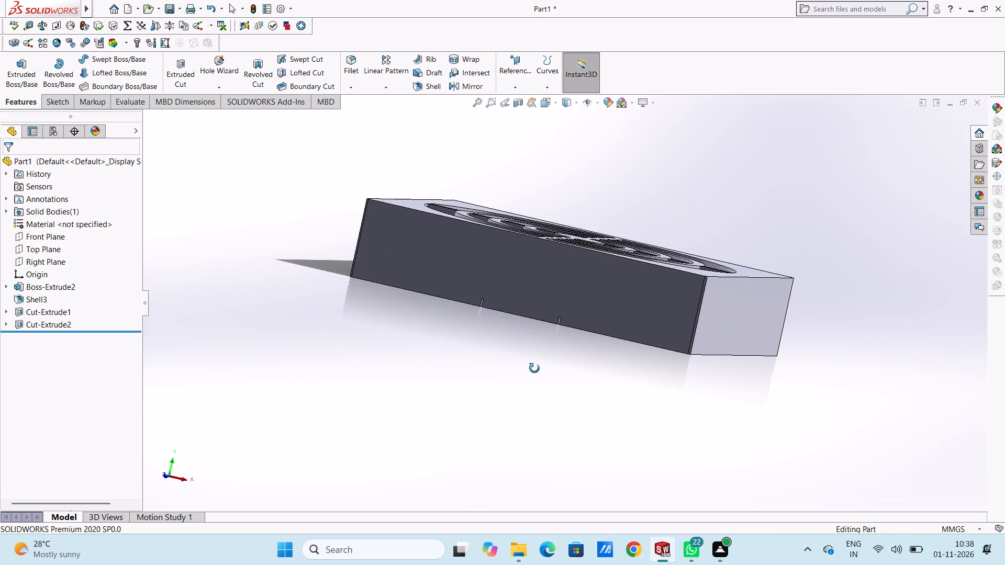
pyautogui.moveTo(534, 368); pyautogui.dragTo(560, 345, button='middle')
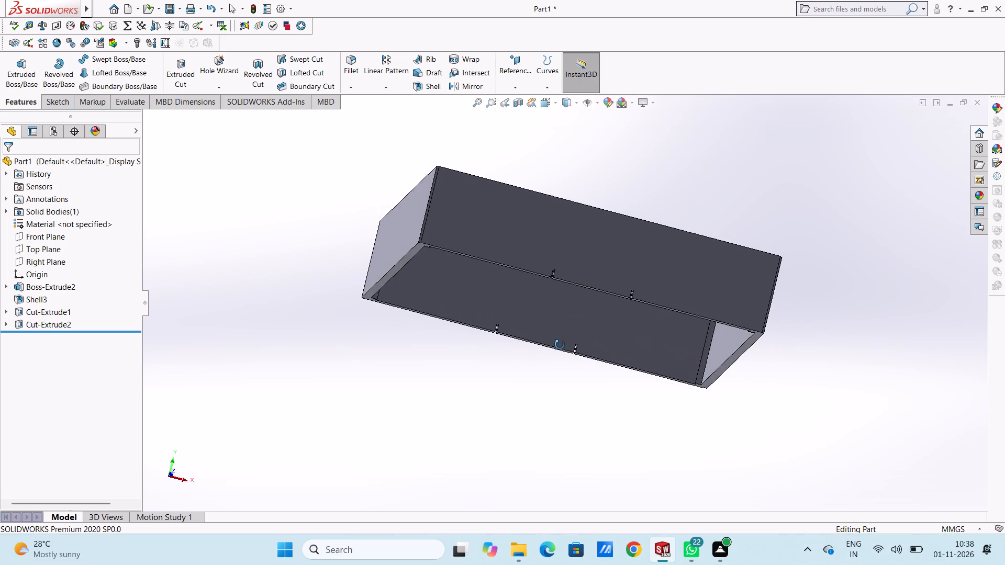
pyautogui.moveTo(560, 345); pyautogui.dragTo(562, 352, button='middle')
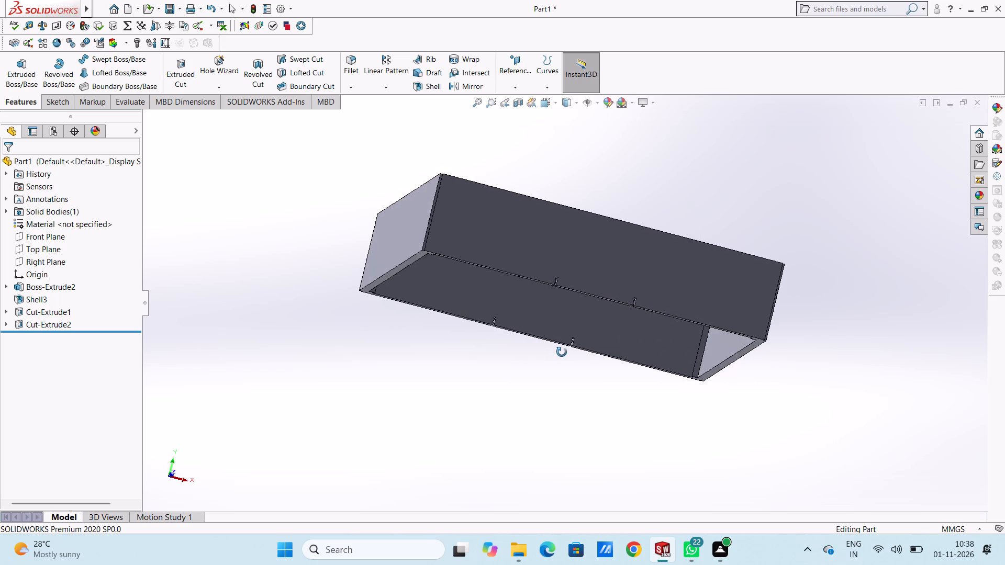
pyautogui.moveTo(562, 352); pyautogui.dragTo(546, 356, button='middle')
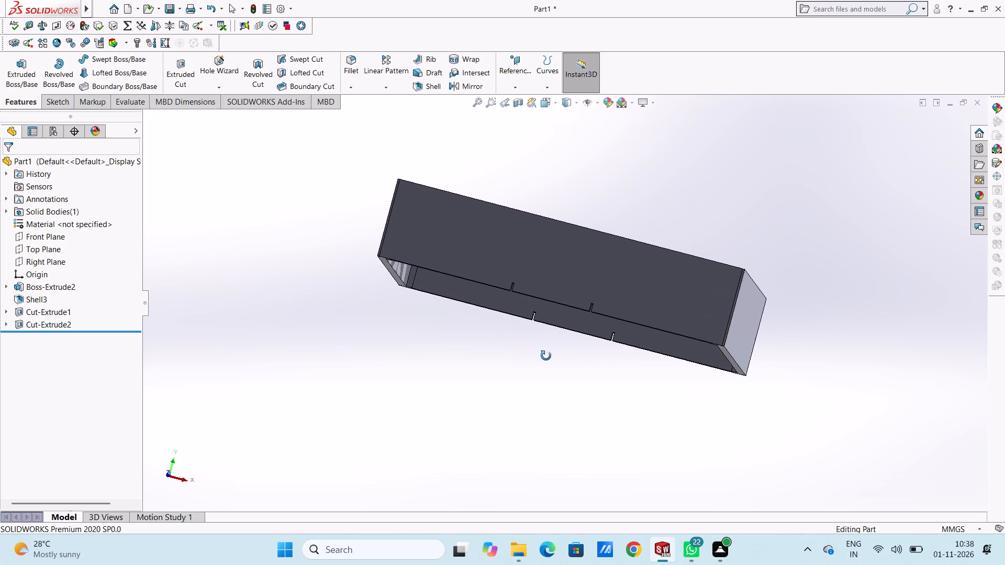
# Open a new sketch on the part's right outer side wall, viewed from the Right orientation.
pyautogui.moveTo(546, 356); pyautogui.dragTo(528, 303, button='middle')
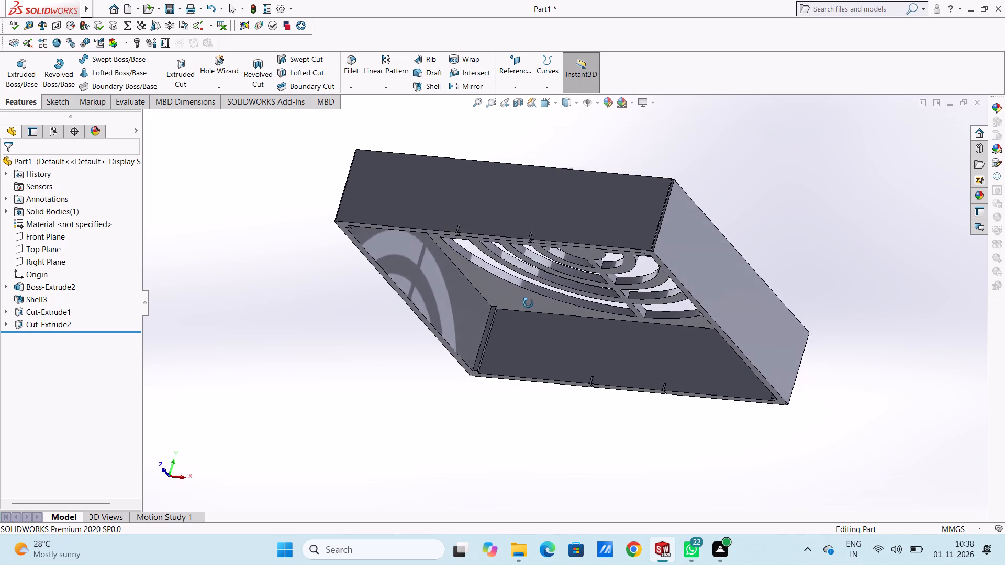
pyautogui.moveTo(528, 303); pyautogui.dragTo(541, 323, button='middle')
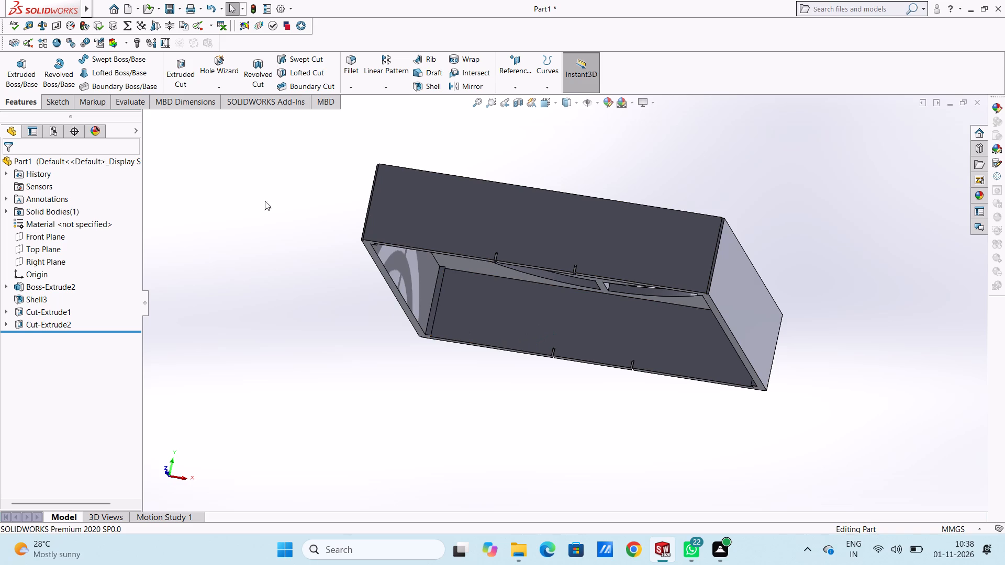
pyautogui.moveTo(282, 221); pyautogui.dragTo(272, 300, button='middle')
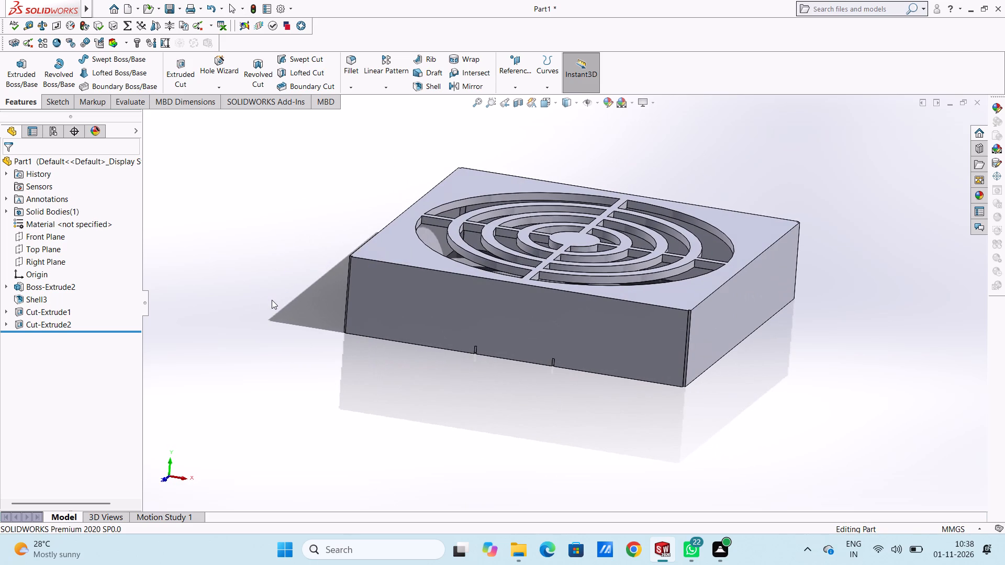
pyautogui.hotkey('ctrl', '4')
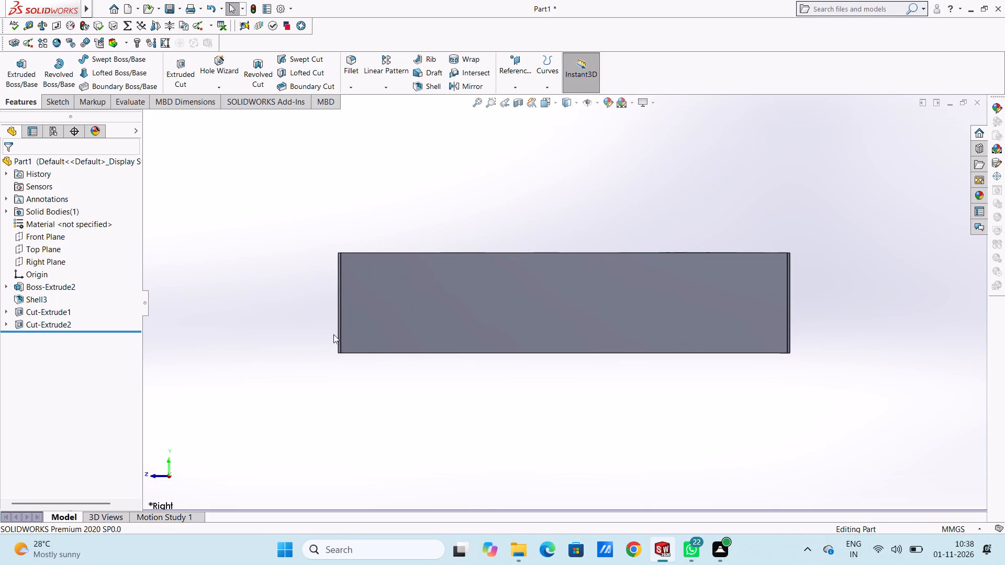
pyautogui.click(549, 329)
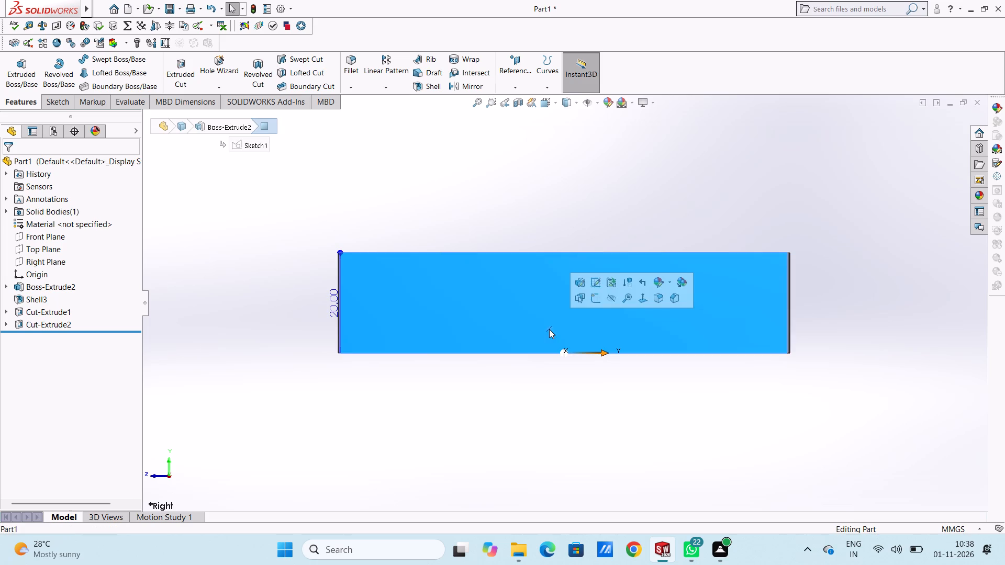
pyautogui.click(592, 301)
pyautogui.click(545, 233)
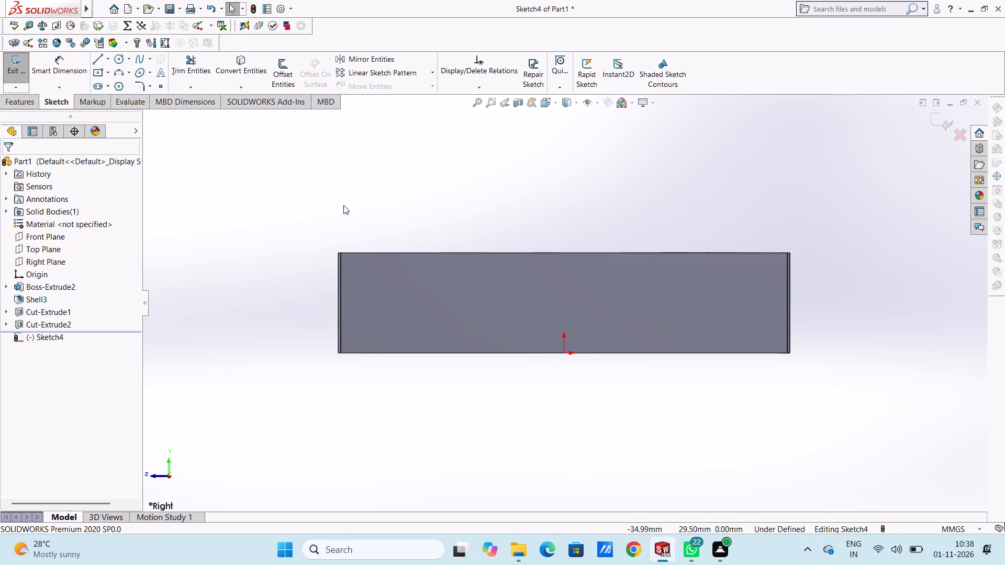
# Draw a horizontal midpoint line centred on the origin along the wall's bottom edge, extending 10 mm to each side.
pyautogui.click(108, 55)
pyautogui.click(115, 98)
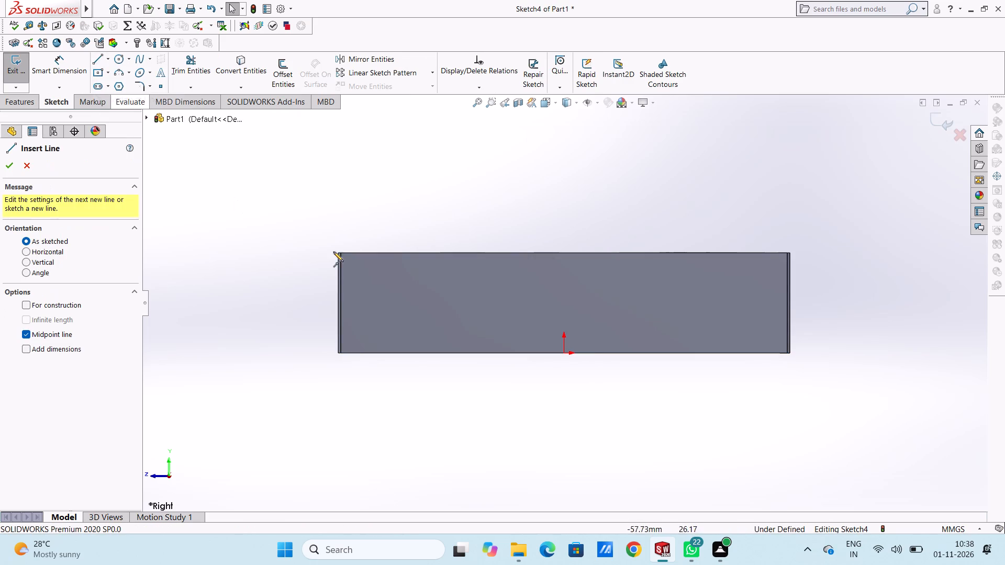
pyautogui.click(562, 353)
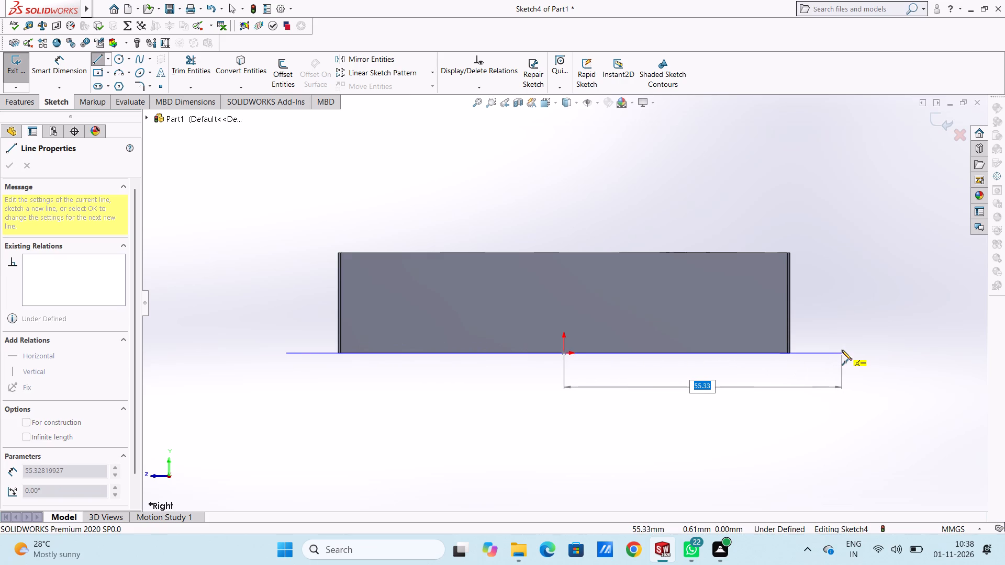
pyautogui.write('10')
pyautogui.press('Return')
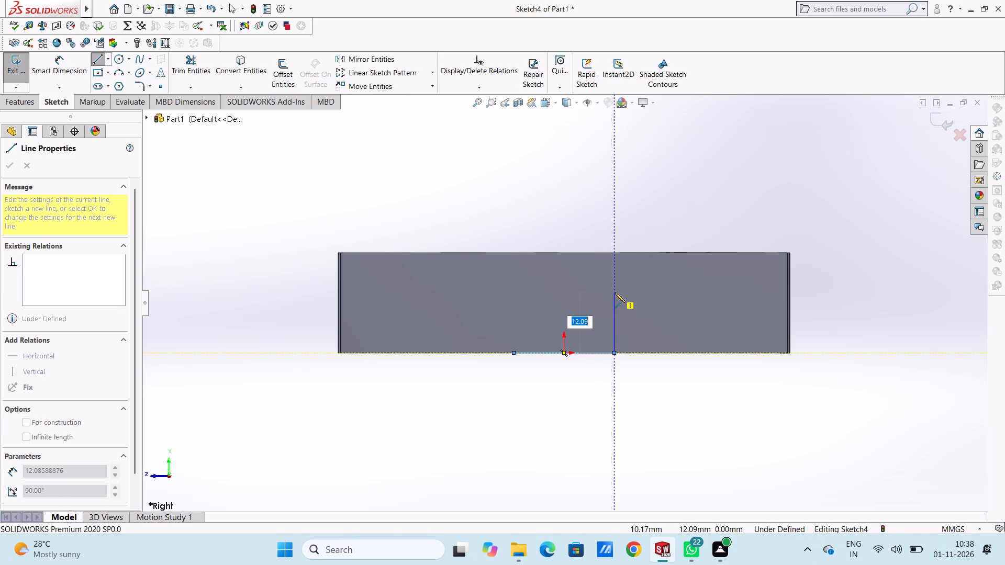
pyautogui.scroll(-3, 614, 321)
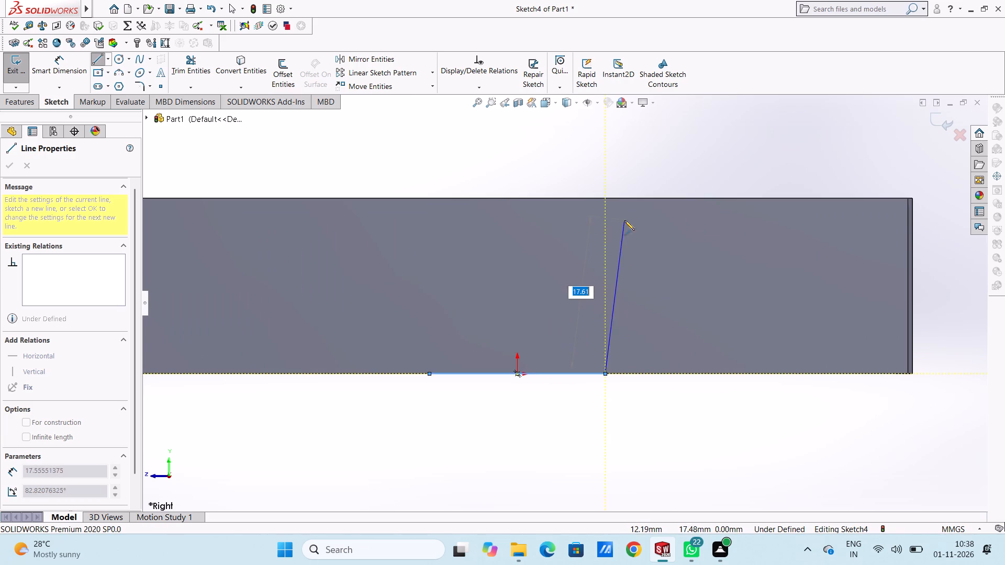
pyautogui.scroll(4, 624, 220)
pyautogui.rightClick(706, 165)
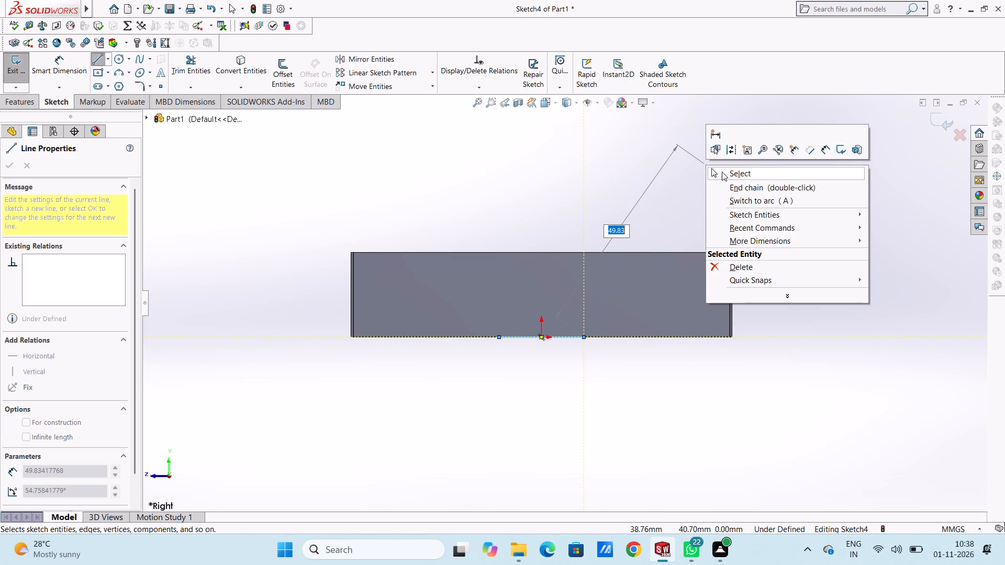
pyautogui.click(722, 170)
pyautogui.click(716, 174)
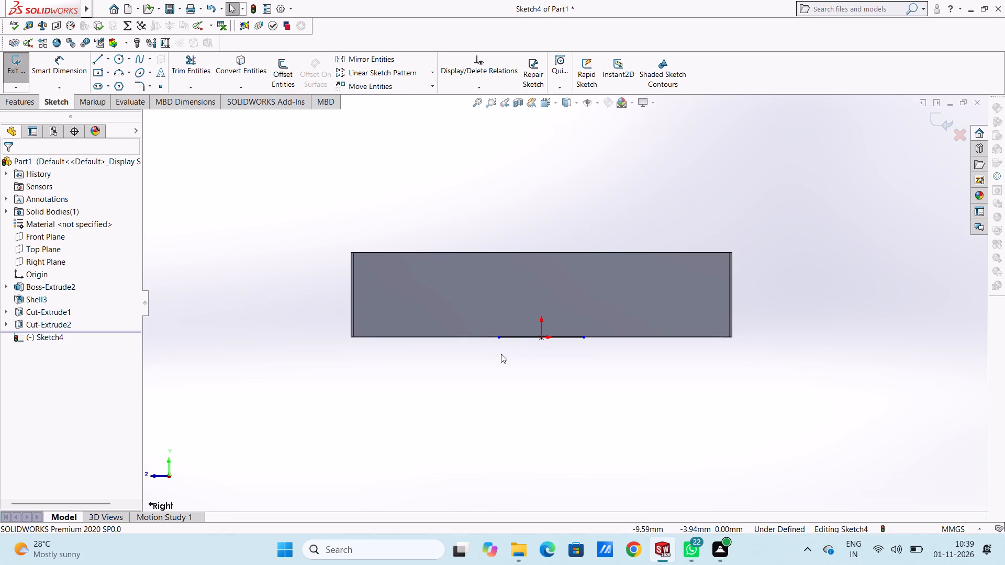
# Dimension the distance from the line's left endpoint to the origin as 10 mm.
pyautogui.click(52, 64)
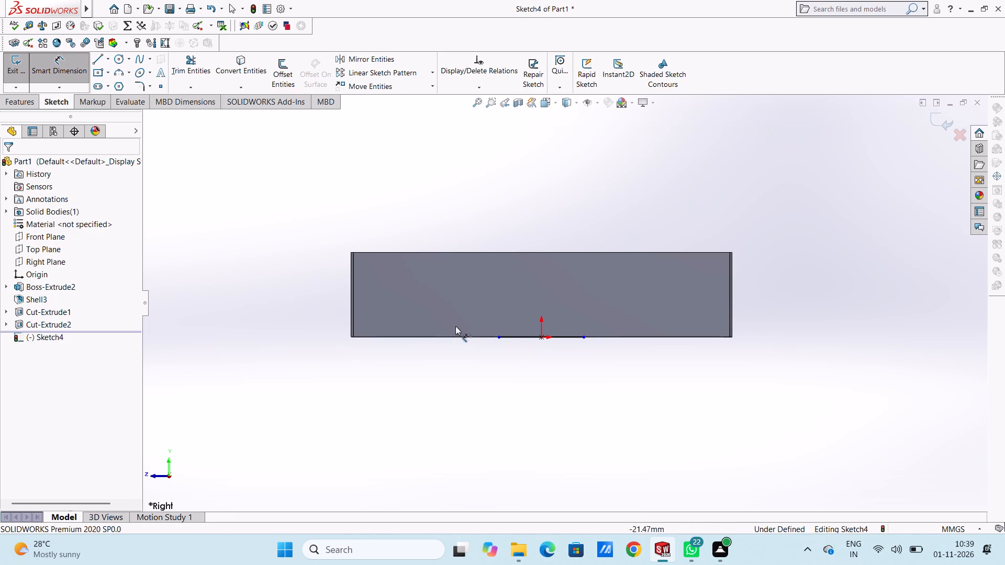
pyautogui.scroll(-4, 518, 357)
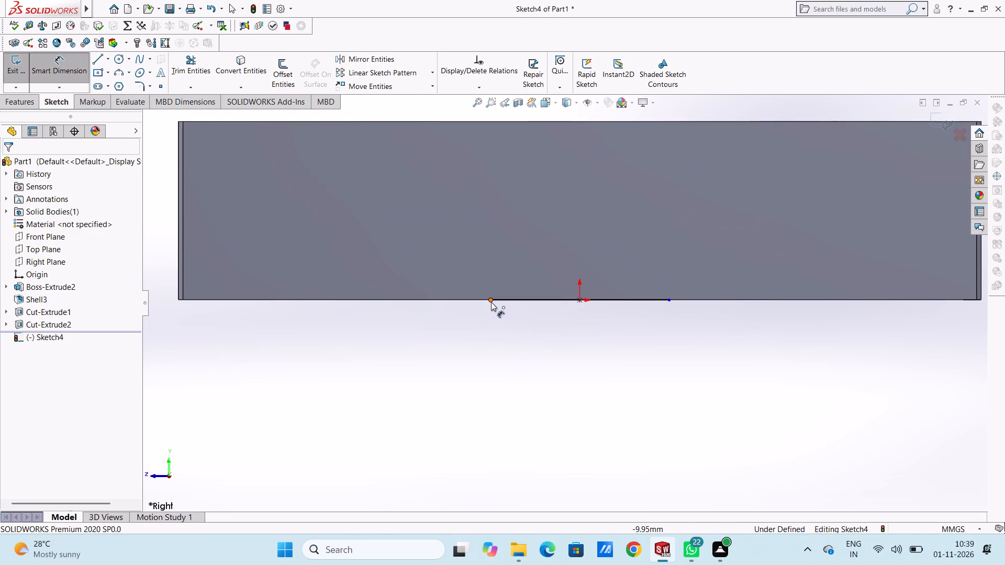
pyautogui.click(491, 302)
pyautogui.click(579, 301)
pyautogui.scroll(5, 333, 422)
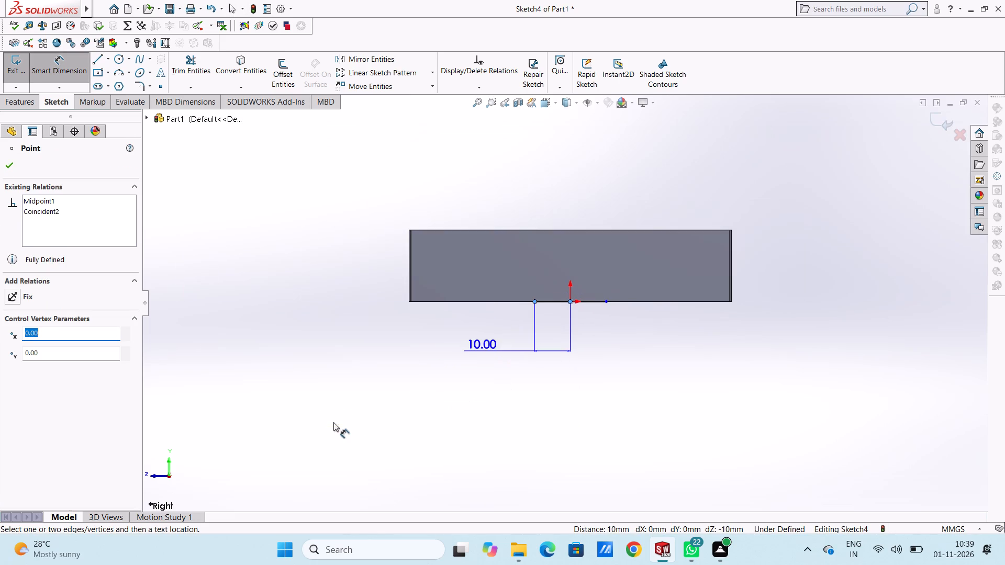
pyautogui.click(377, 419)
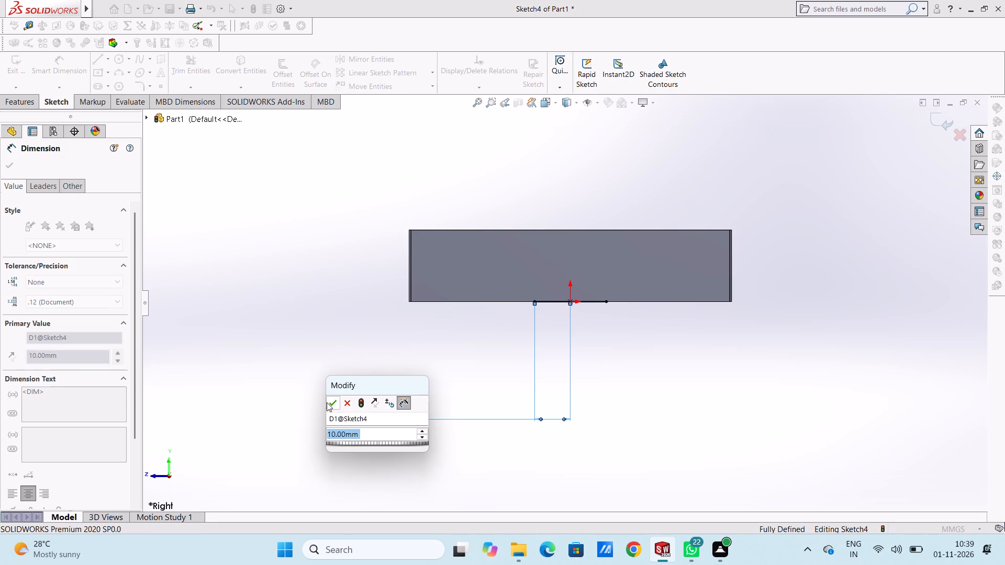
pyautogui.click(327, 402)
pyautogui.click(323, 358)
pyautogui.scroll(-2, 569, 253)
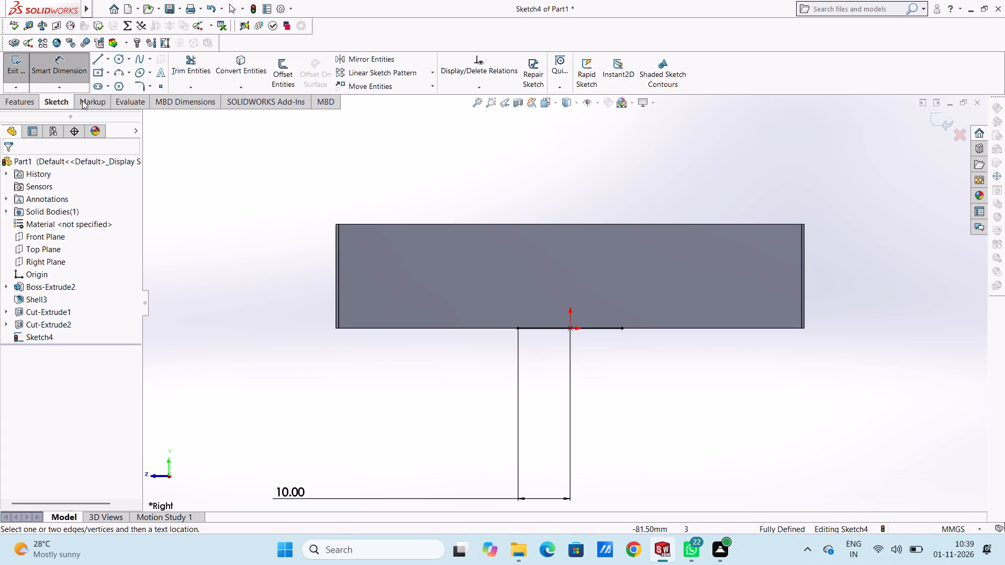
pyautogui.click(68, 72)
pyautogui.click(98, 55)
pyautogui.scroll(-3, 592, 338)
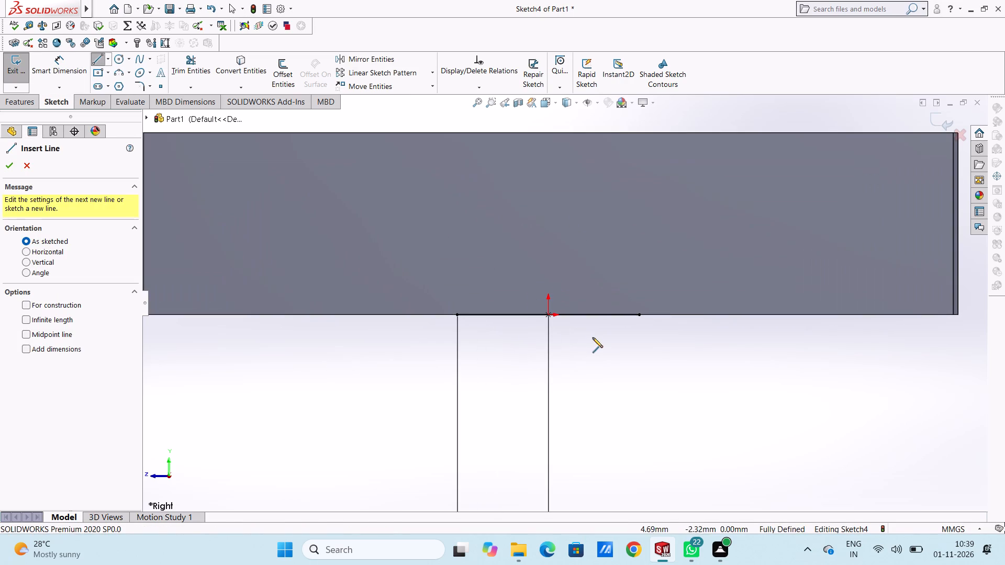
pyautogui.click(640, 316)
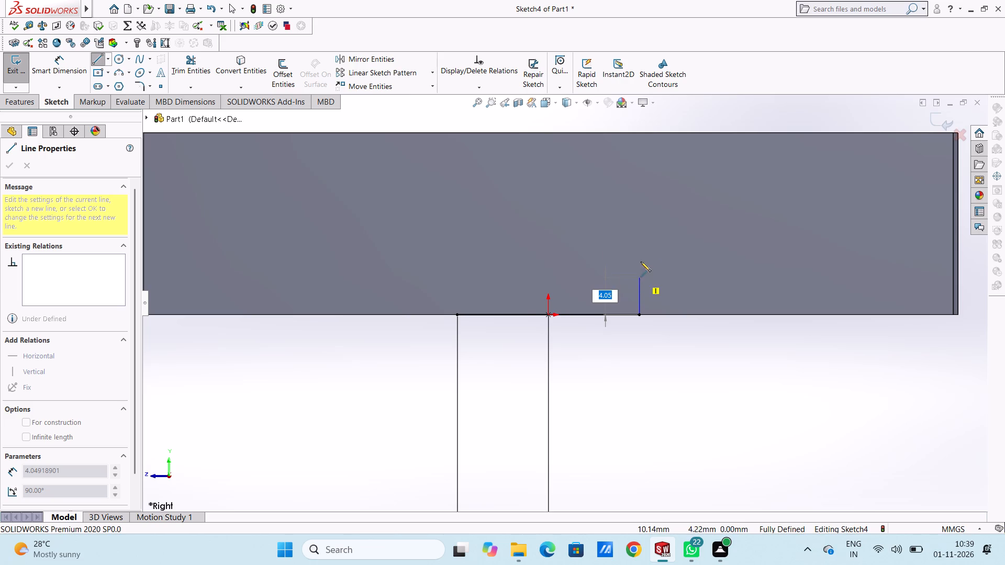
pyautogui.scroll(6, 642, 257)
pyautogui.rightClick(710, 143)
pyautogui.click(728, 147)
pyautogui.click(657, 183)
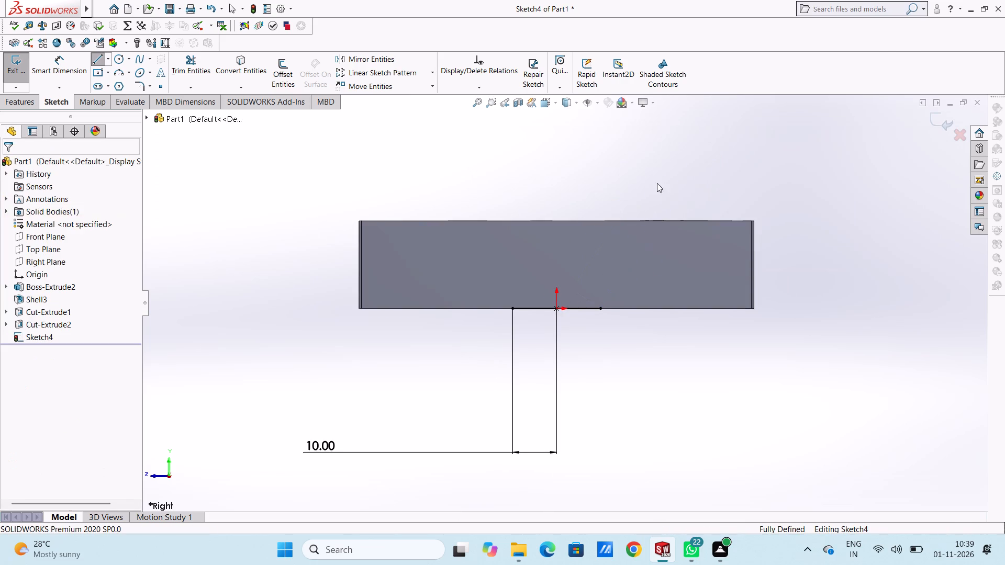
# Draw a corner rectangle 0.5 mm wide and 2 mm high, rising outward from the base line's right endpoint.
pyautogui.click(106, 71)
pyautogui.click(108, 85)
pyautogui.scroll(-3, 568, 294)
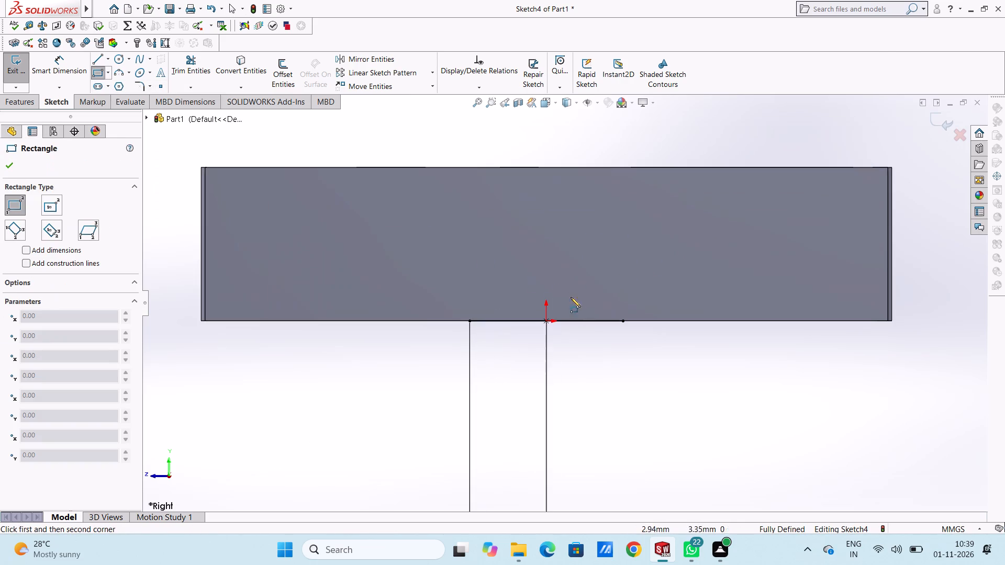
pyautogui.click(626, 322)
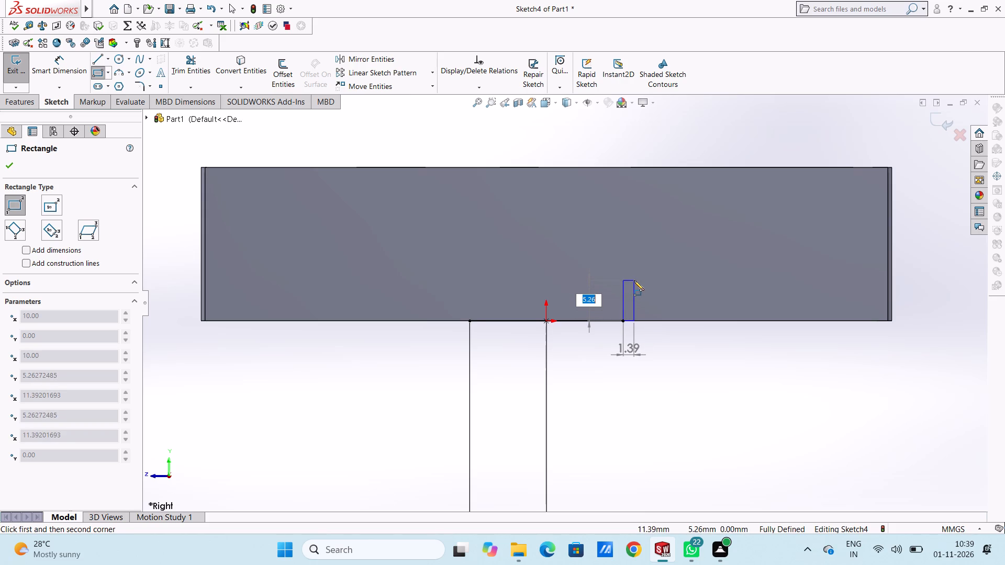
pyautogui.press('2')
pyautogui.press('Return')
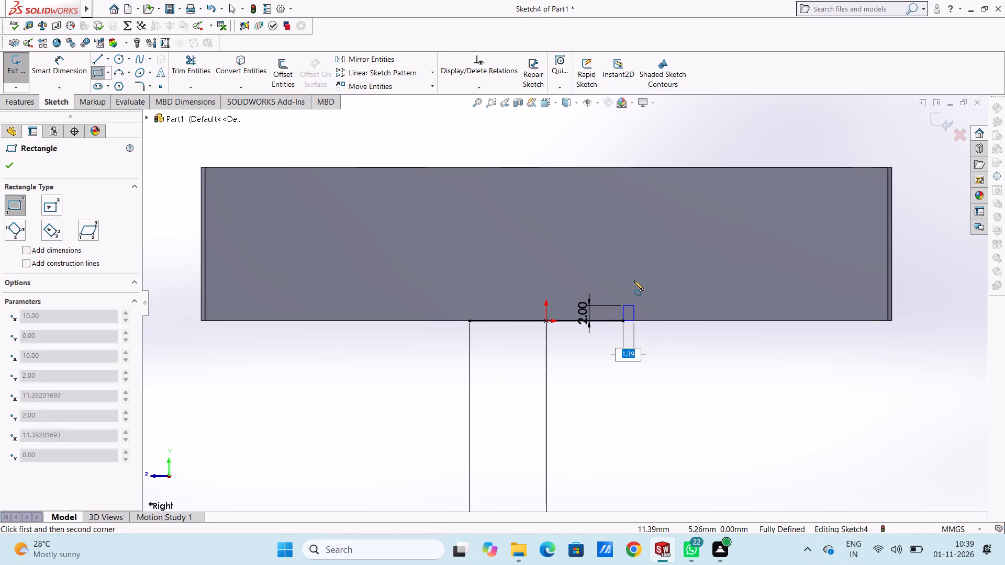
pyautogui.write('0.5')
pyautogui.press('Return')
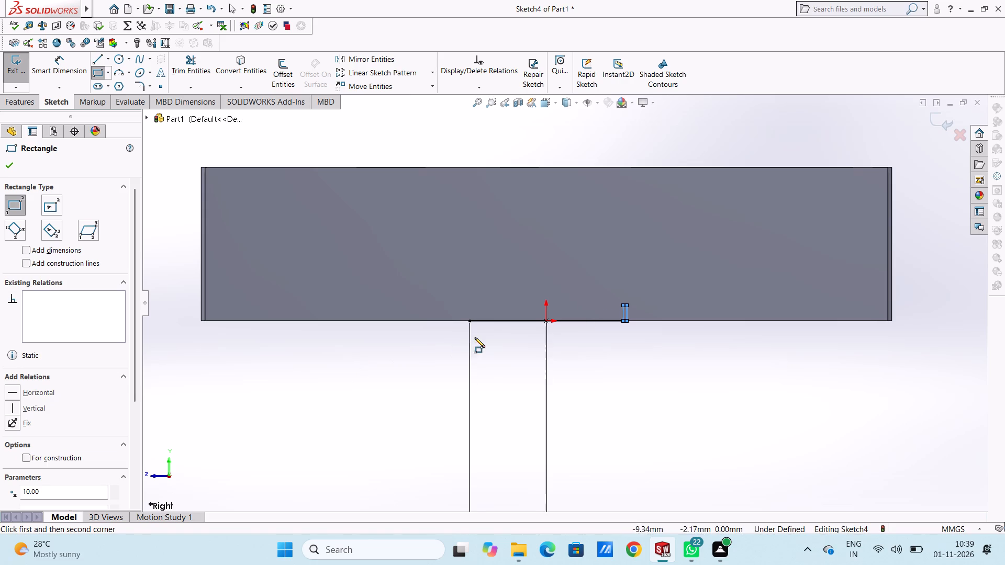
# Draw a matching 0.5 mm by 2 mm corner rectangle extending outward from the base line's left endpoint.
pyautogui.scroll(-5, 475, 337)
pyautogui.click(495, 283)
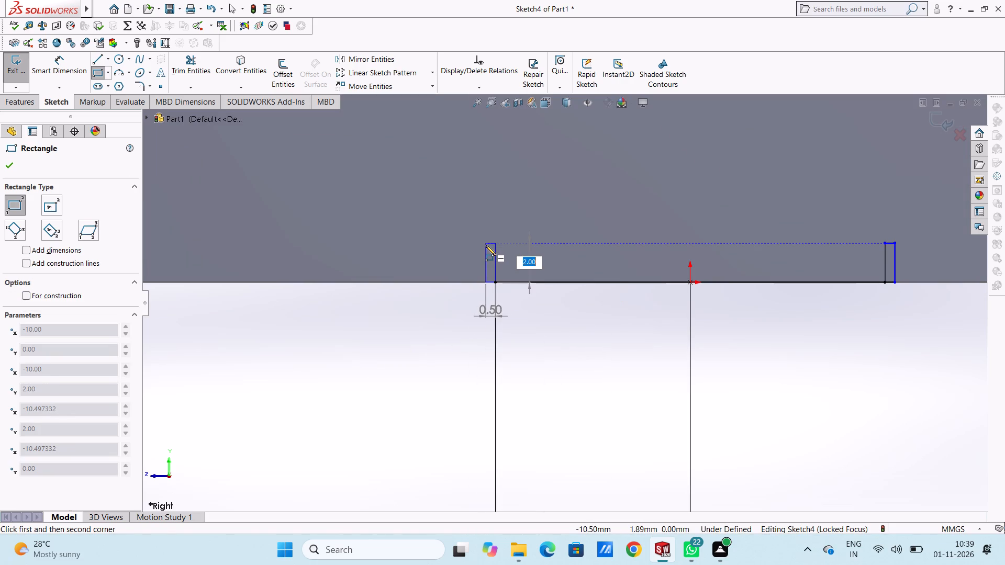
pyautogui.press('Return')
pyautogui.press('Return')
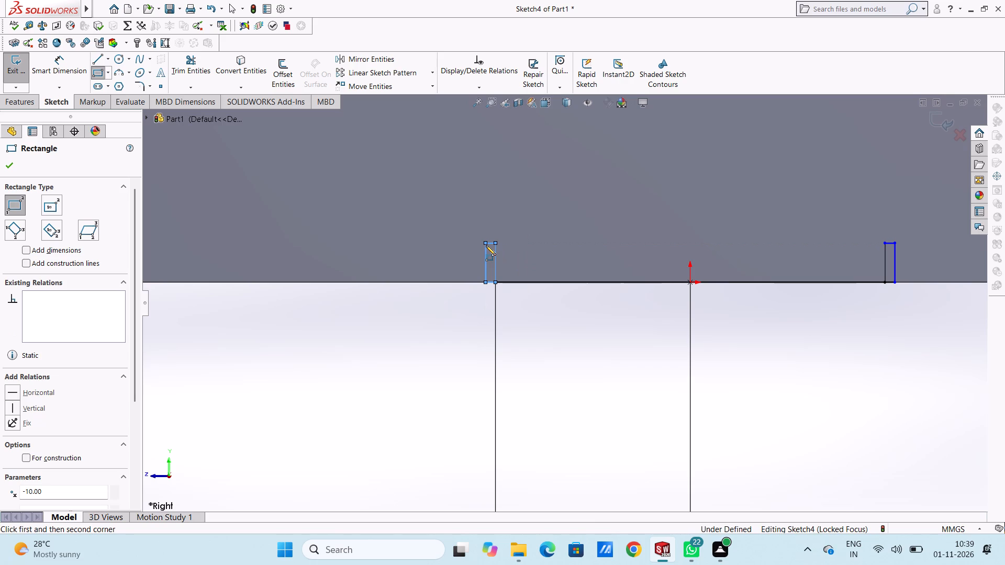
pyautogui.scroll(8, 592, 363)
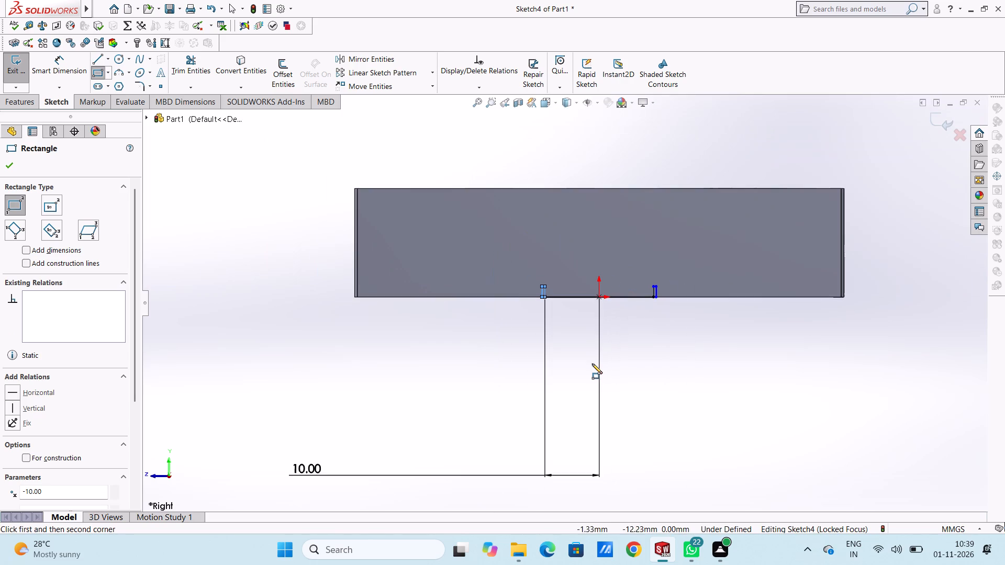
pyautogui.click(8, 161)
pyautogui.click(200, 191)
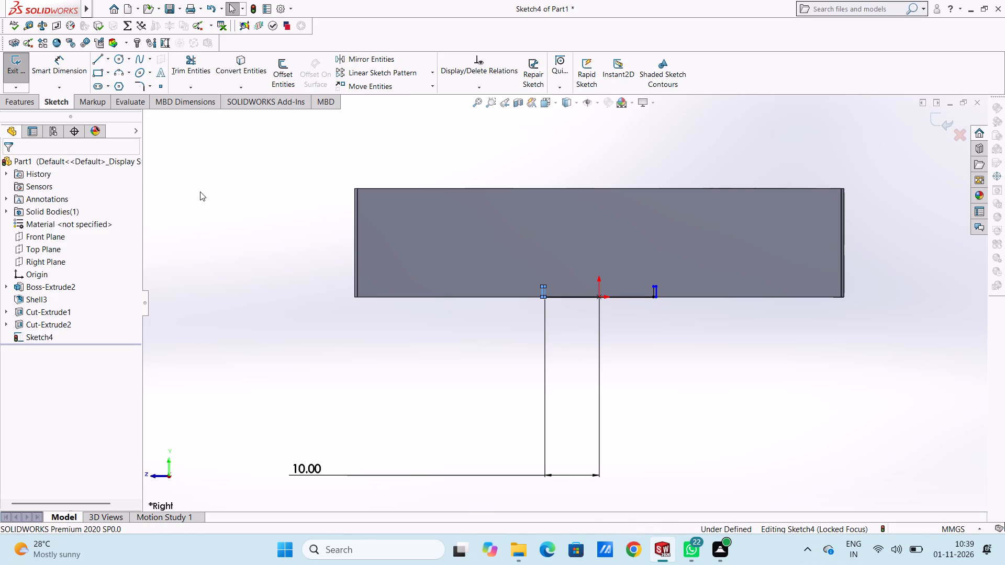
# Dimension the height of the left-hand rectangle's outer vertical line as 2 mm.
pyautogui.click(61, 71)
pyautogui.scroll(-2, 520, 264)
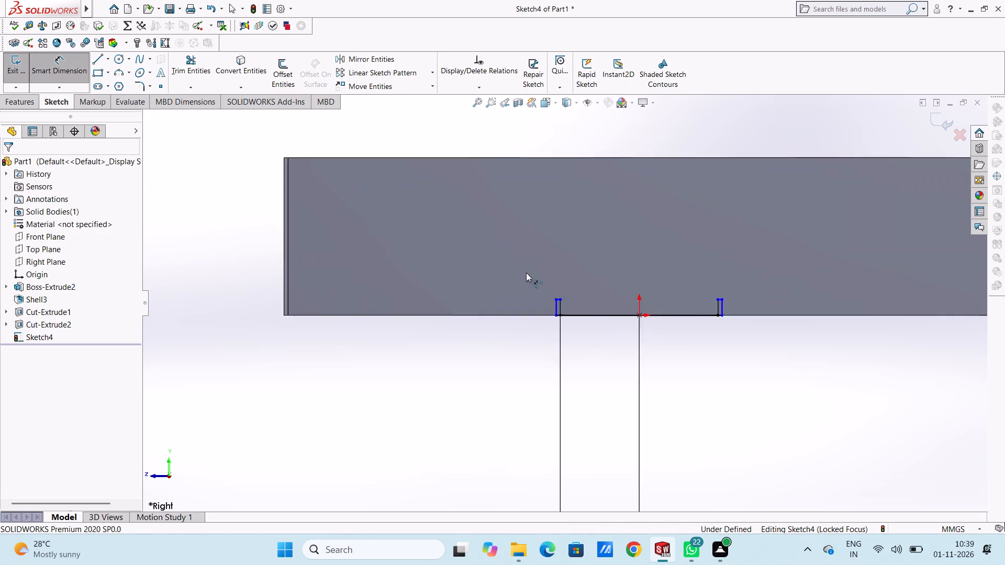
pyautogui.scroll(-2, 526, 273)
pyautogui.scroll(-2, 591, 349)
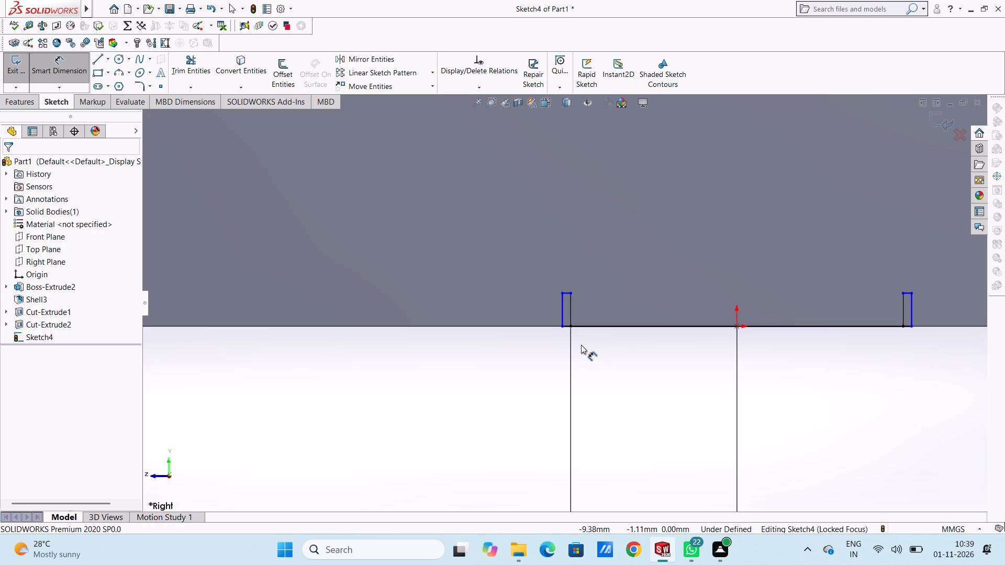
pyautogui.scroll(5, 581, 345)
pyautogui.scroll(-2, 578, 361)
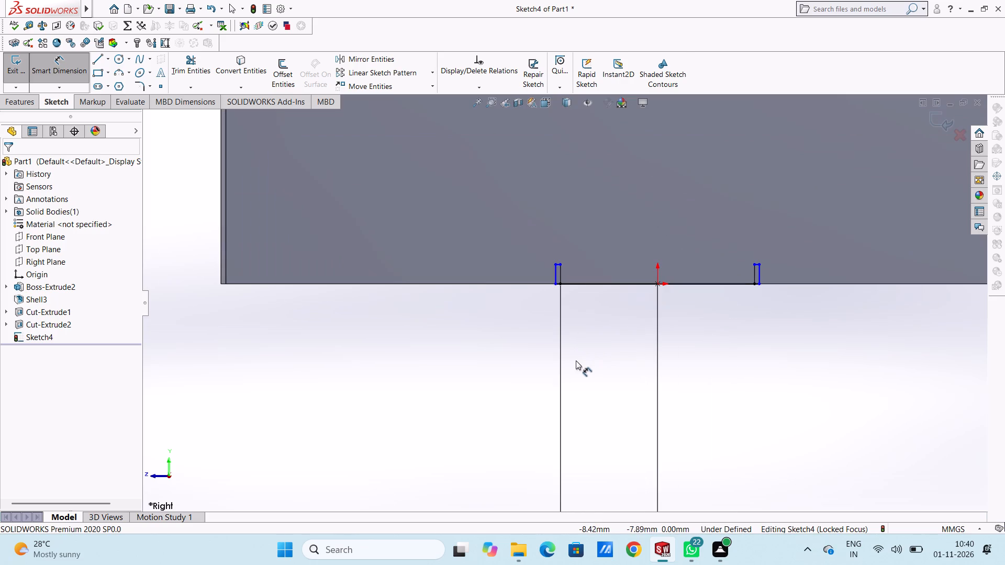
pyautogui.click(555, 270)
pyautogui.scroll(5, 398, 306)
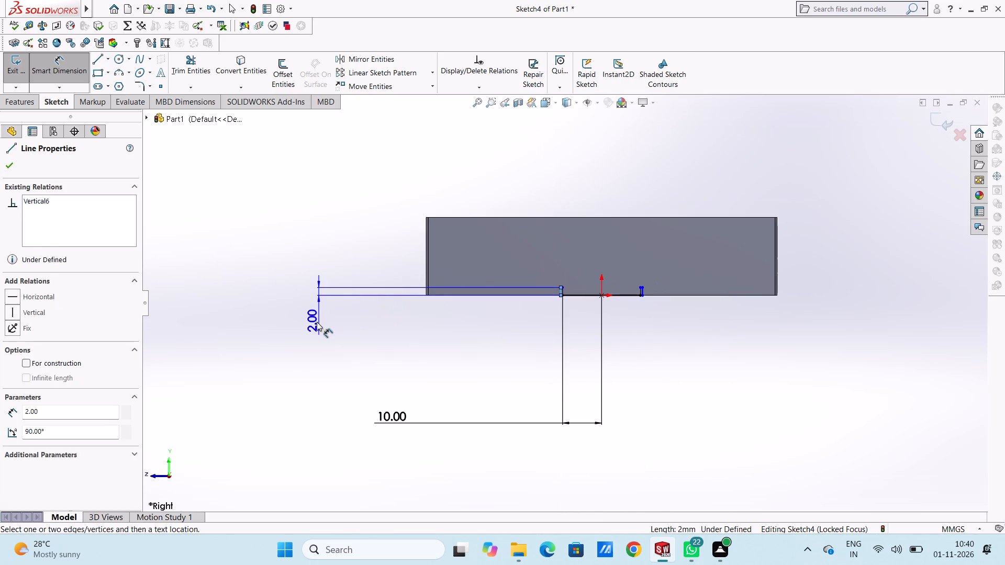
pyautogui.click(317, 322)
pyautogui.click(272, 307)
pyautogui.click(269, 246)
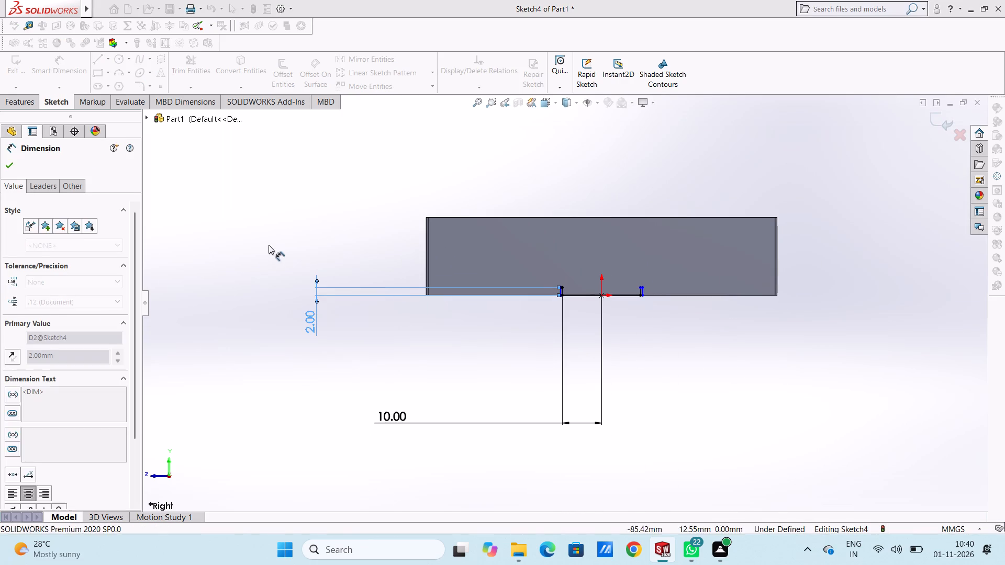
# Dimension the distance from the left-hand rectangle's outer vertical line to the origin as 10.5 mm.
pyautogui.scroll(-6, 596, 311)
pyautogui.scroll(-3, 508, 265)
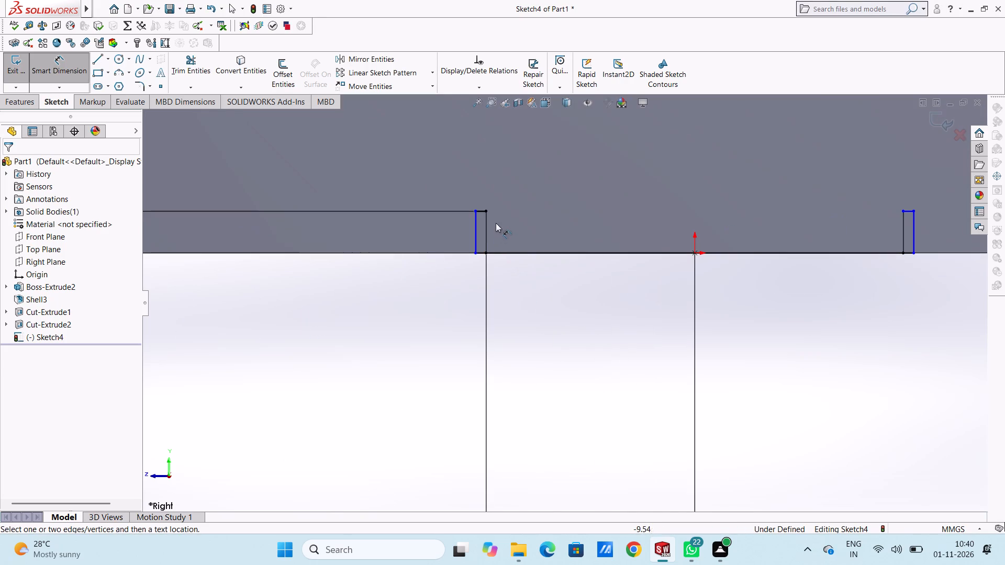
pyautogui.scroll(-4, 485, 220)
pyautogui.click(485, 249)
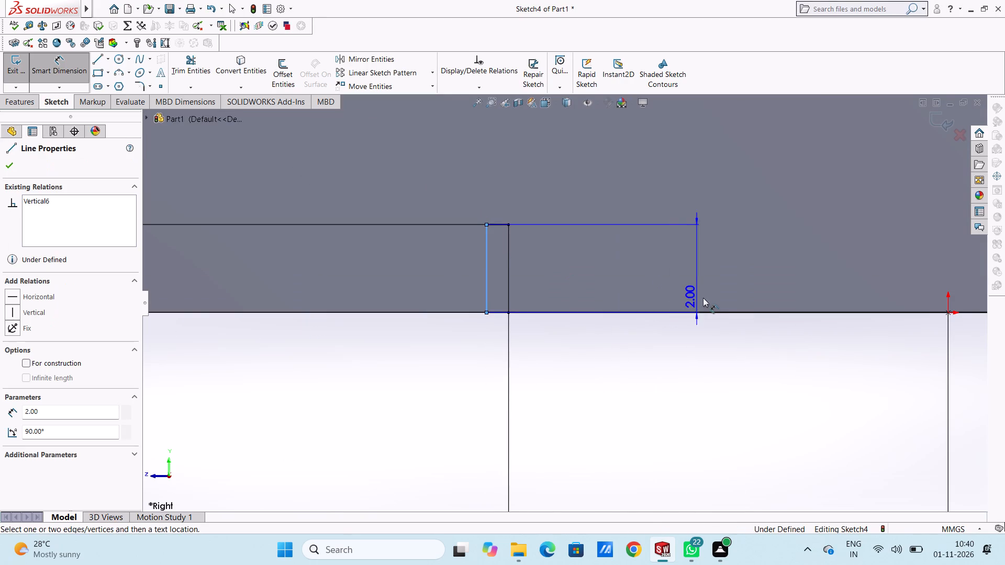
pyautogui.scroll(6, 705, 298)
pyautogui.click(716, 307)
pyautogui.scroll(3, 606, 408)
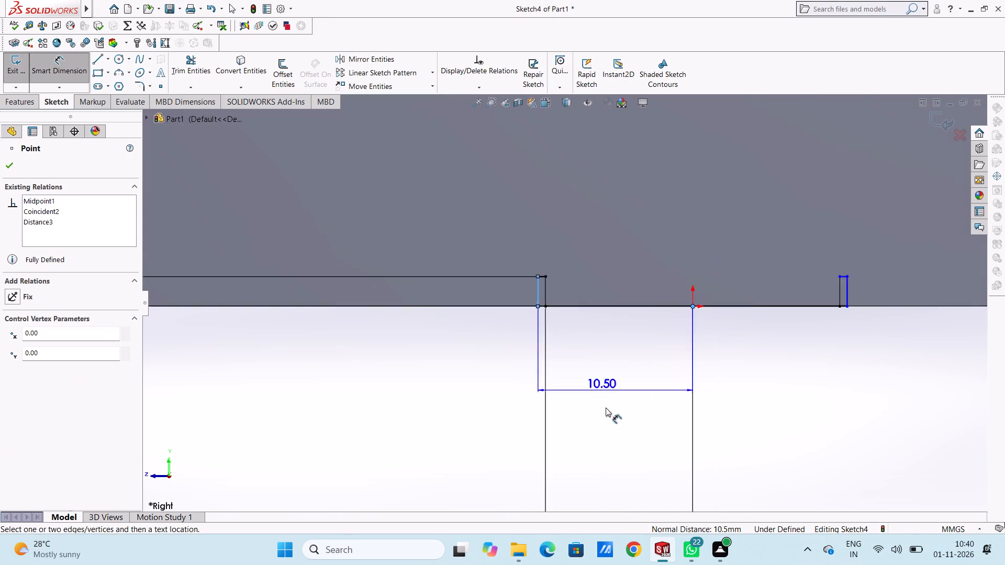
pyautogui.scroll(3, 606, 408)
pyautogui.click(472, 472)
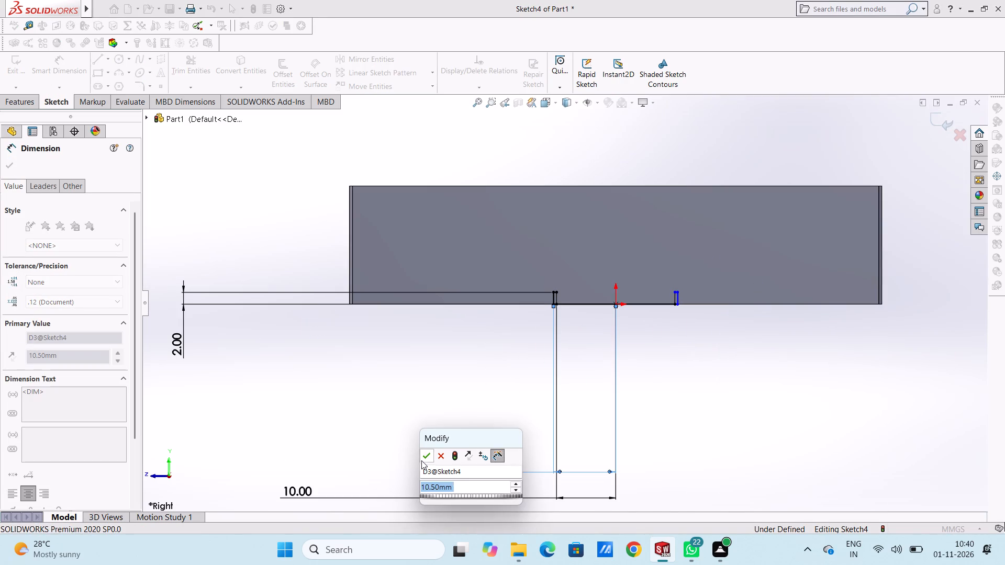
pyautogui.click(421, 458)
pyautogui.click(421, 424)
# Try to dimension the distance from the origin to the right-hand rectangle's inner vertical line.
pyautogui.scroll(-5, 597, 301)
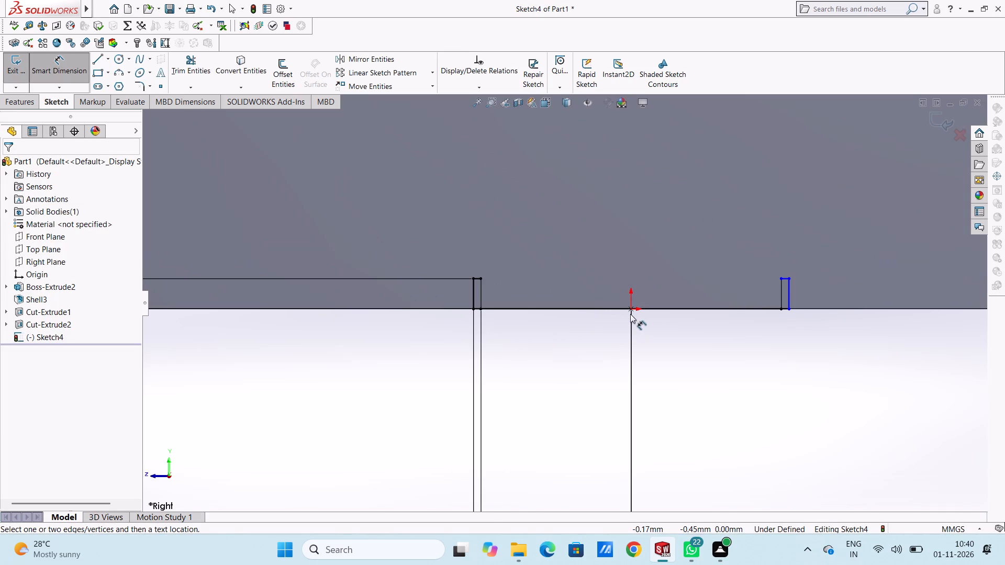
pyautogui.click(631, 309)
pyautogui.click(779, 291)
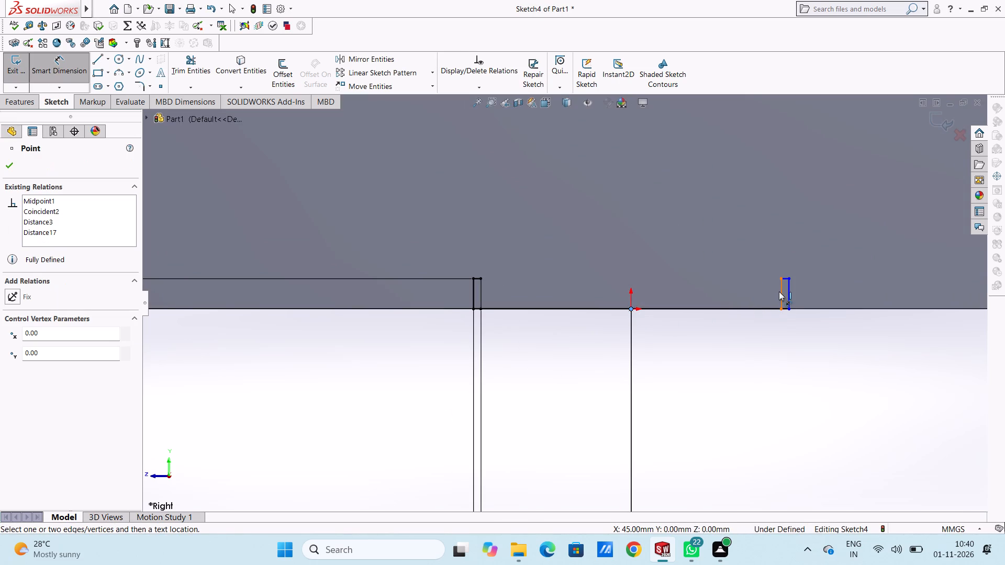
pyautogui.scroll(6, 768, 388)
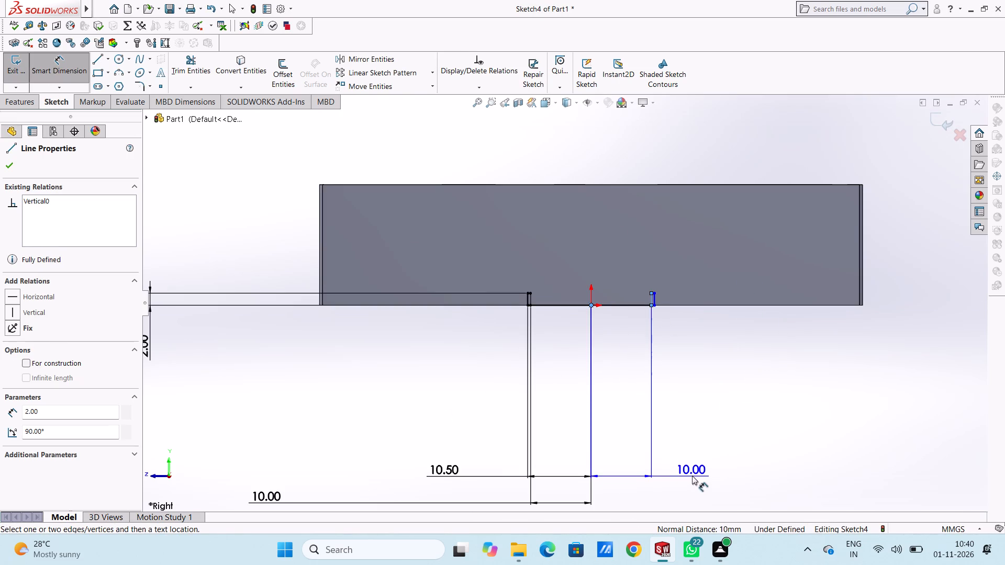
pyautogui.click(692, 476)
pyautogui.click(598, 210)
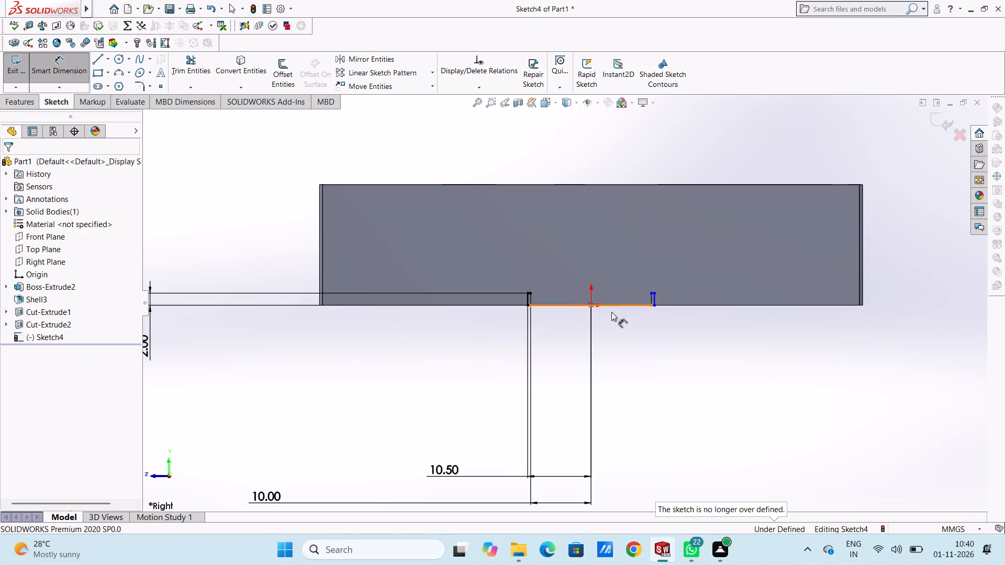
# Dimension the distance from the origin to the right-hand rectangle's outer vertical line as 10.5 mm.
pyautogui.click(591, 305)
pyautogui.click(657, 297)
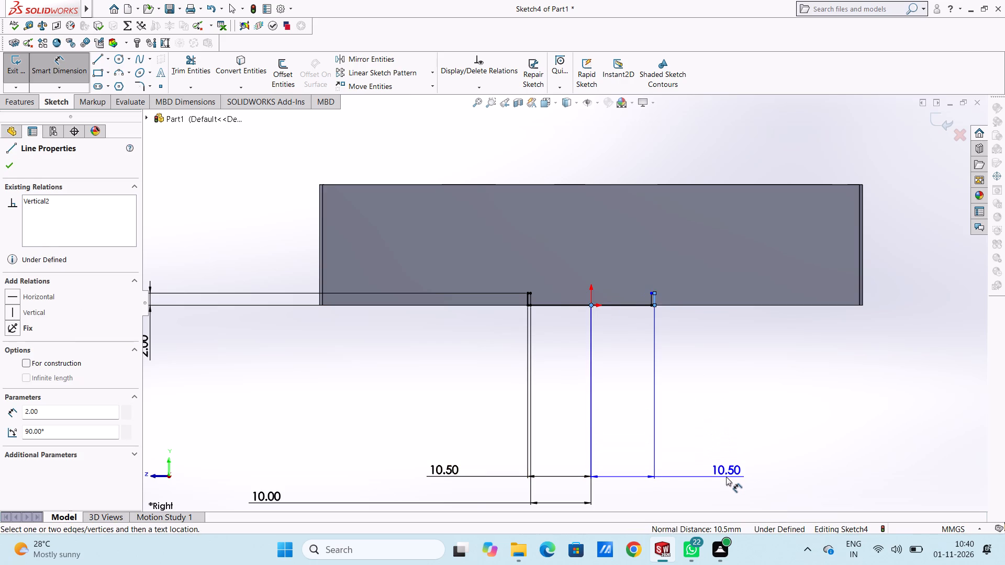
pyautogui.click(726, 477)
pyautogui.click(684, 456)
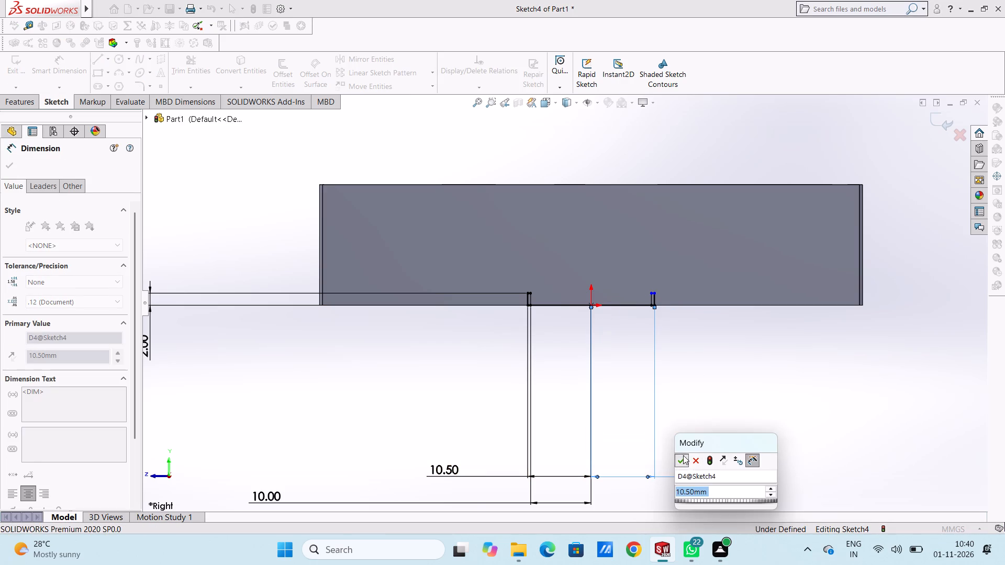
pyautogui.click(666, 430)
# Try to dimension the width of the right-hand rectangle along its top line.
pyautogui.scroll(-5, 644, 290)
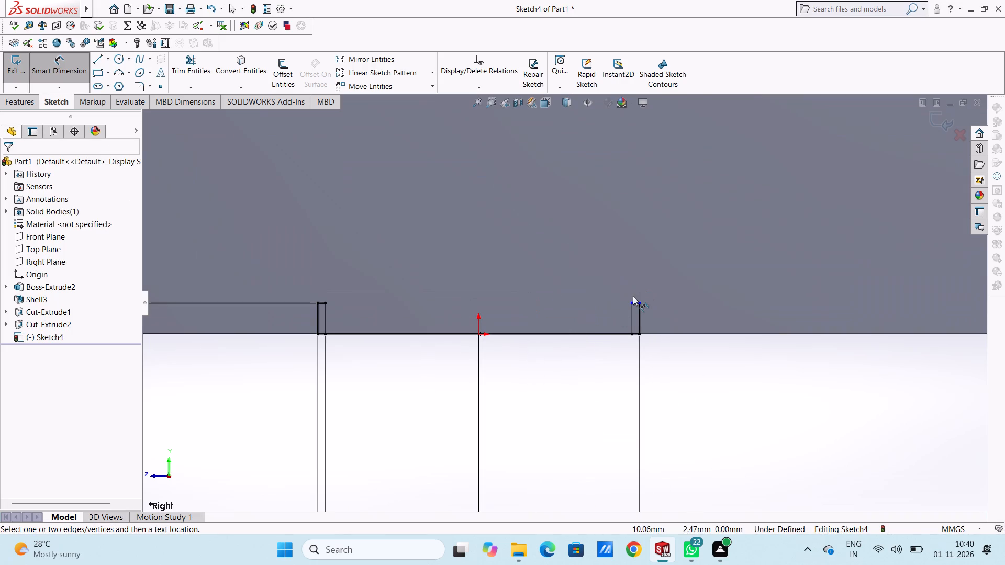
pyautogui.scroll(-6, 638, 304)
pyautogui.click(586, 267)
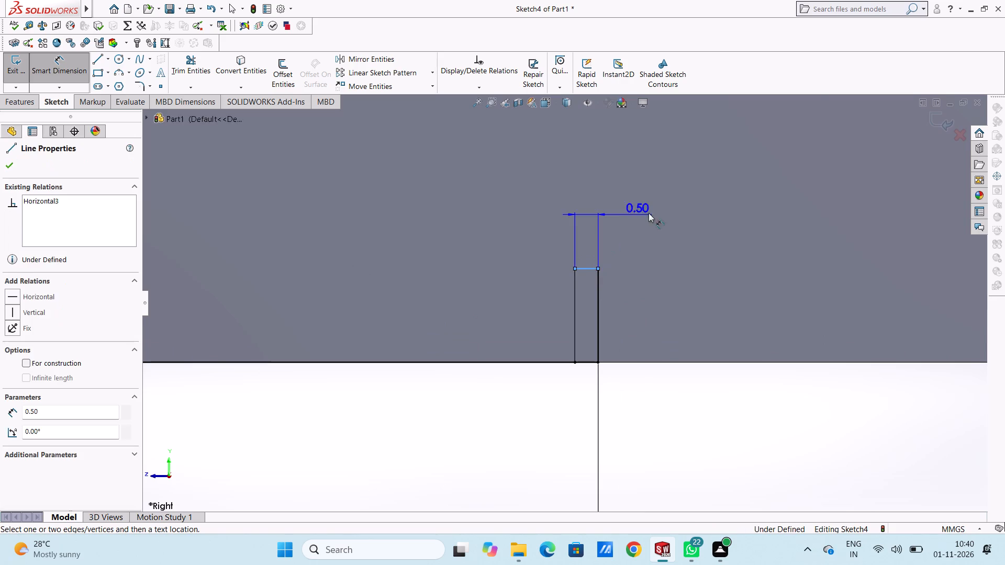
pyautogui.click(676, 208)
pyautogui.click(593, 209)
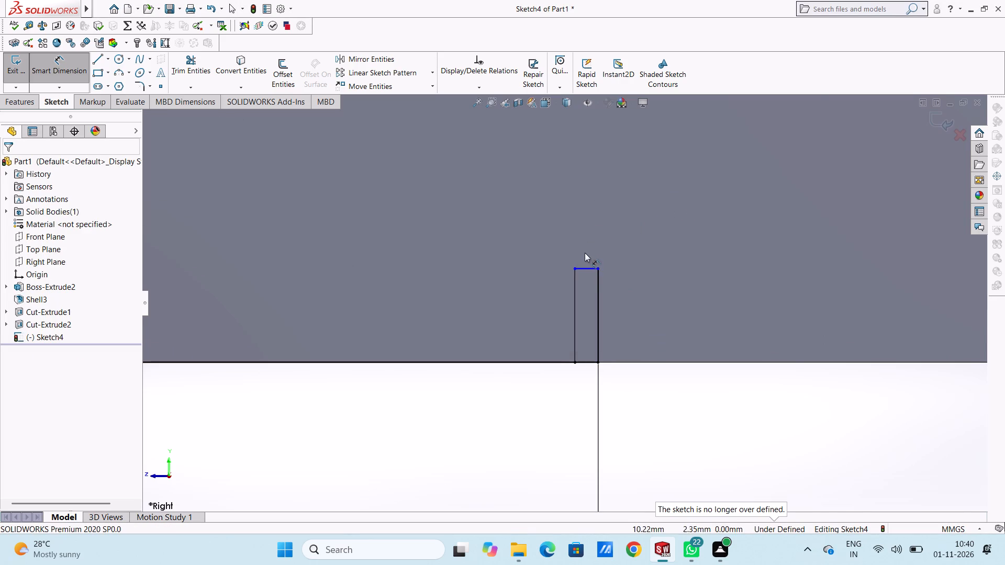
# Dimension the distance from the right-hand rectangle's top line to the body's top edge as 18 mm.
pyautogui.click(585, 267)
pyautogui.scroll(6, 623, 218)
pyautogui.scroll(5, 625, 172)
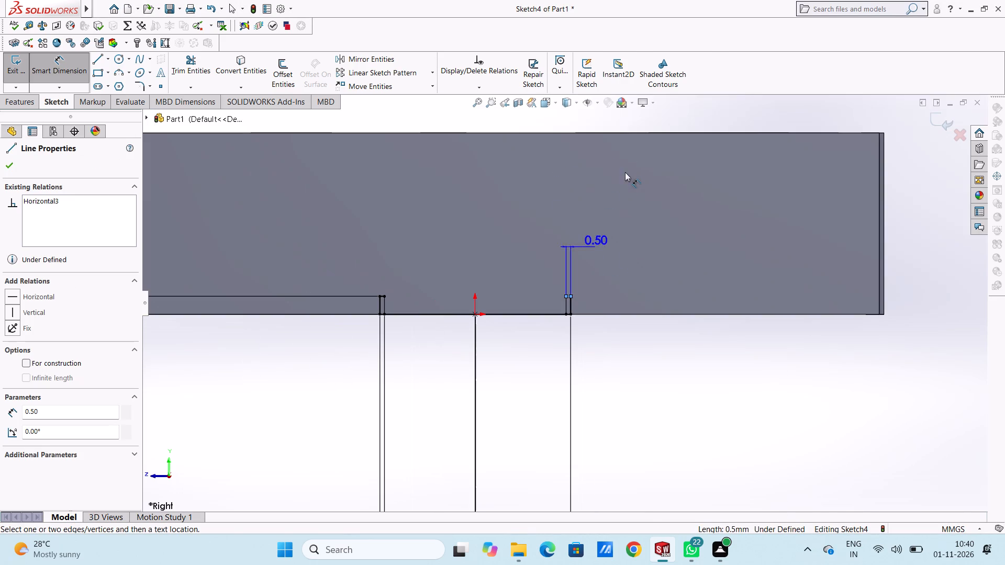
pyautogui.click(598, 133)
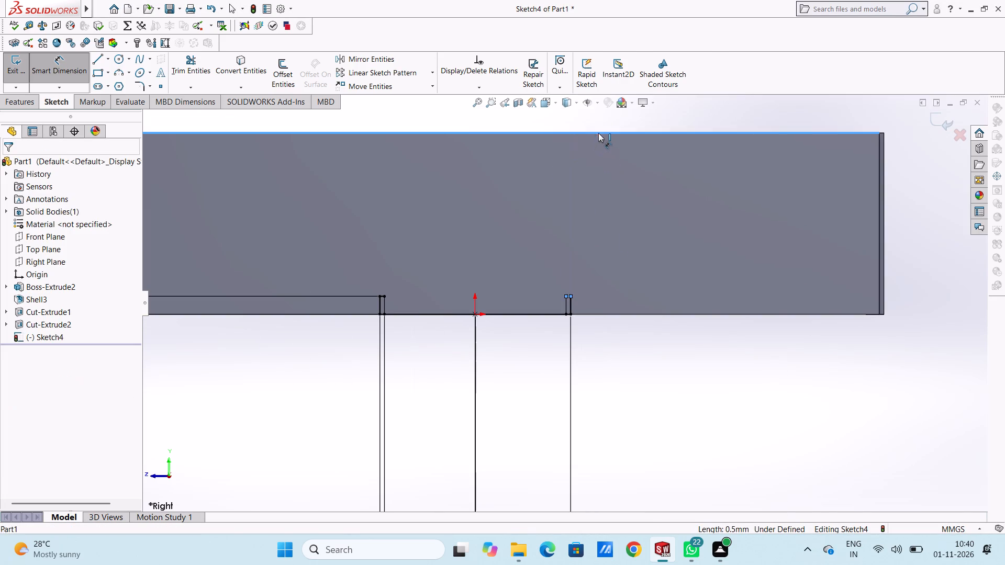
pyautogui.scroll(5, 839, 177)
pyautogui.click(859, 198)
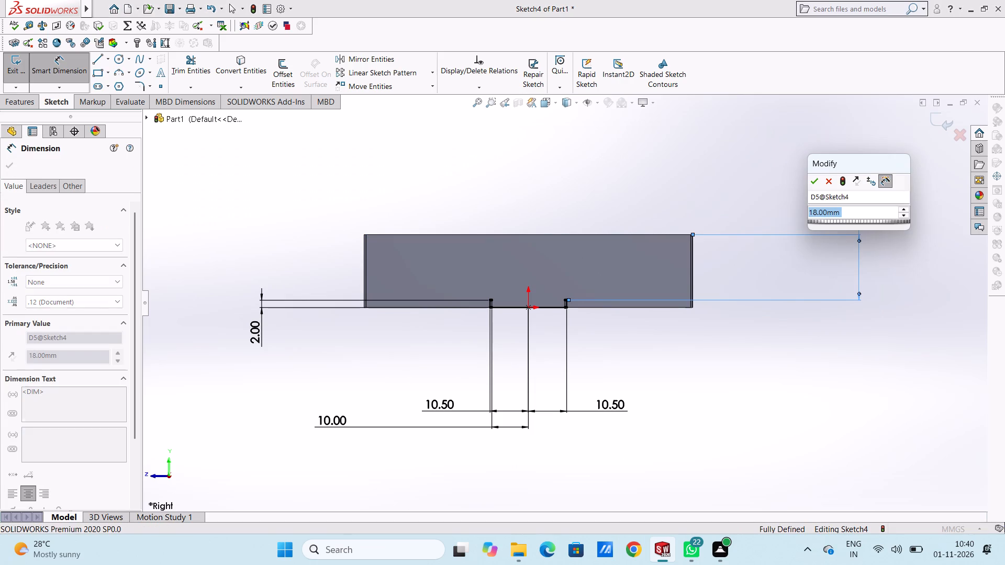
pyautogui.click(810, 185)
pyautogui.click(679, 185)
pyautogui.scroll(-3, 554, 286)
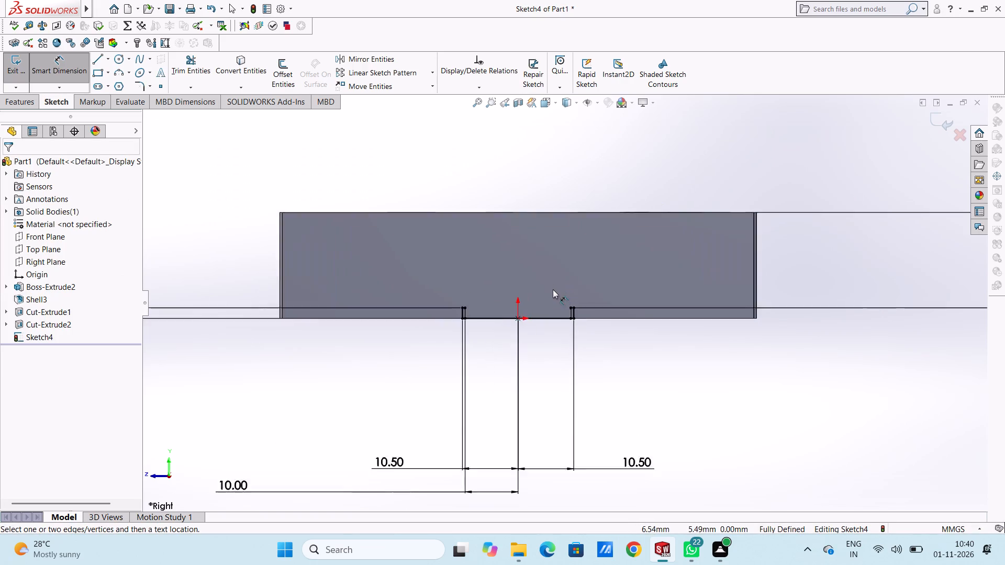
pyautogui.scroll(4, 547, 296)
pyautogui.scroll(-6, 544, 309)
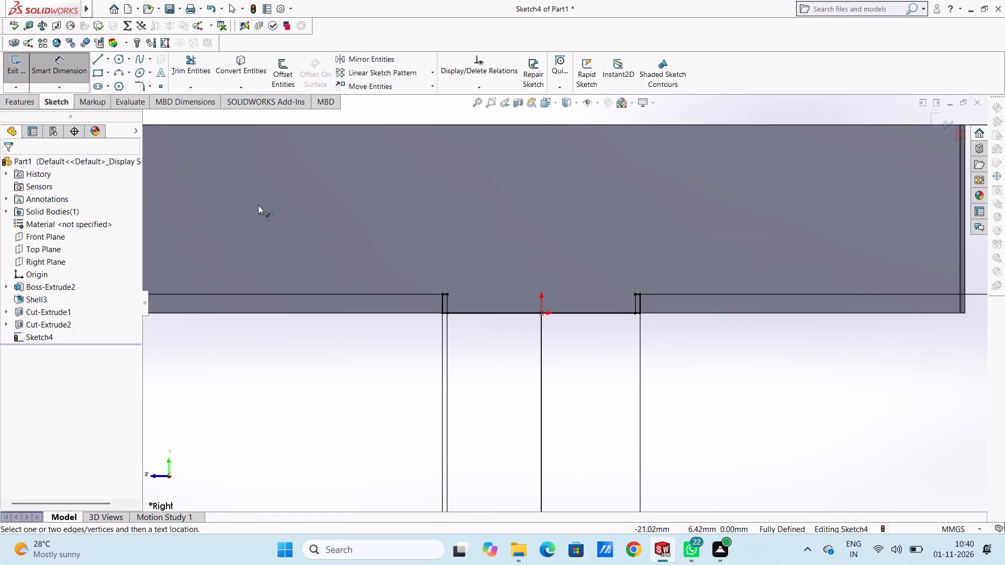
pyautogui.click(79, 70)
# Trim away the base line between the two rectangles, accepting the deletion of its midpoint relation.
pyautogui.scroll(5, 379, 209)
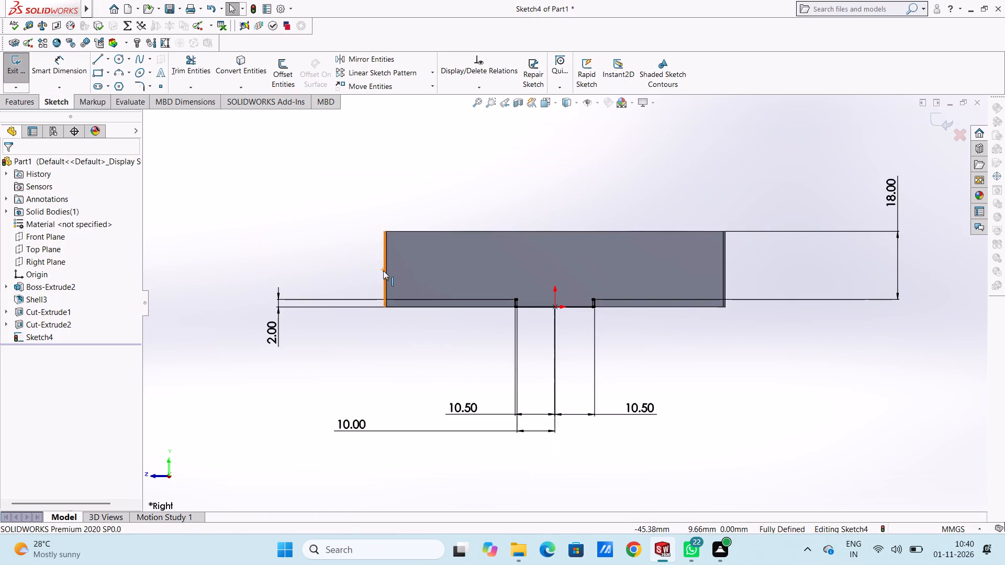
pyautogui.moveTo(613, 170); pyautogui.dragTo(594, 195, button='middle')
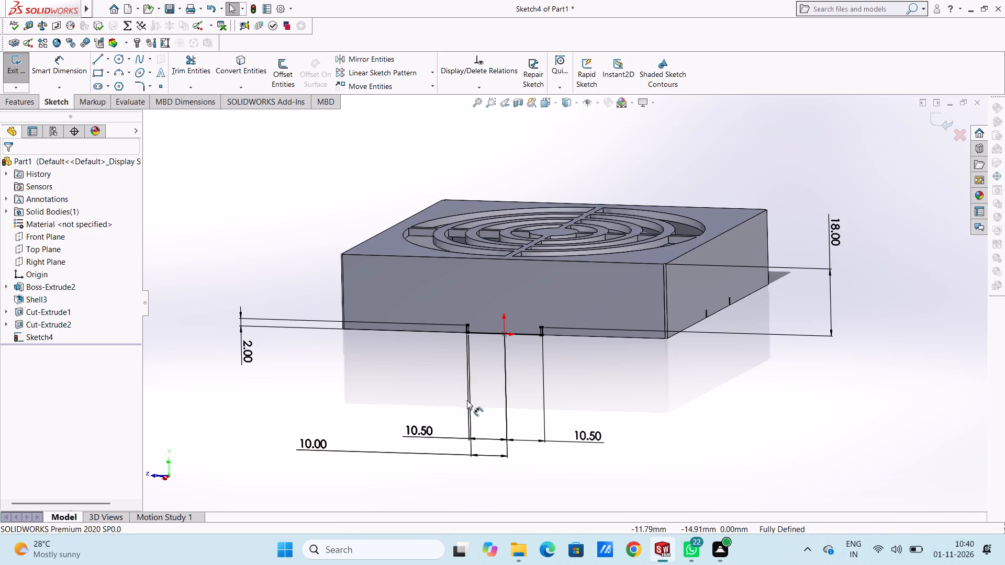
pyautogui.scroll(-3, 494, 396)
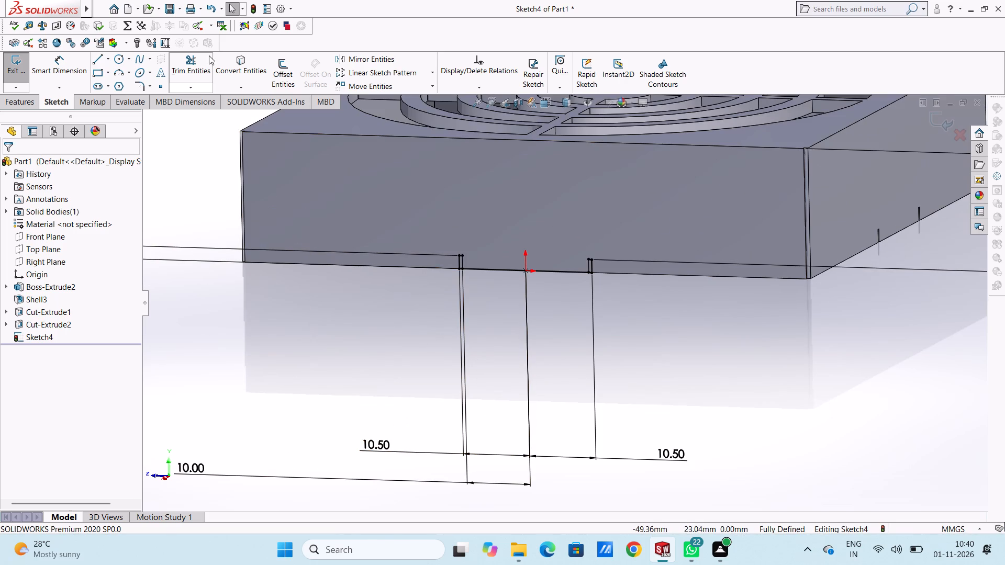
pyautogui.click(207, 65)
pyautogui.click(483, 268)
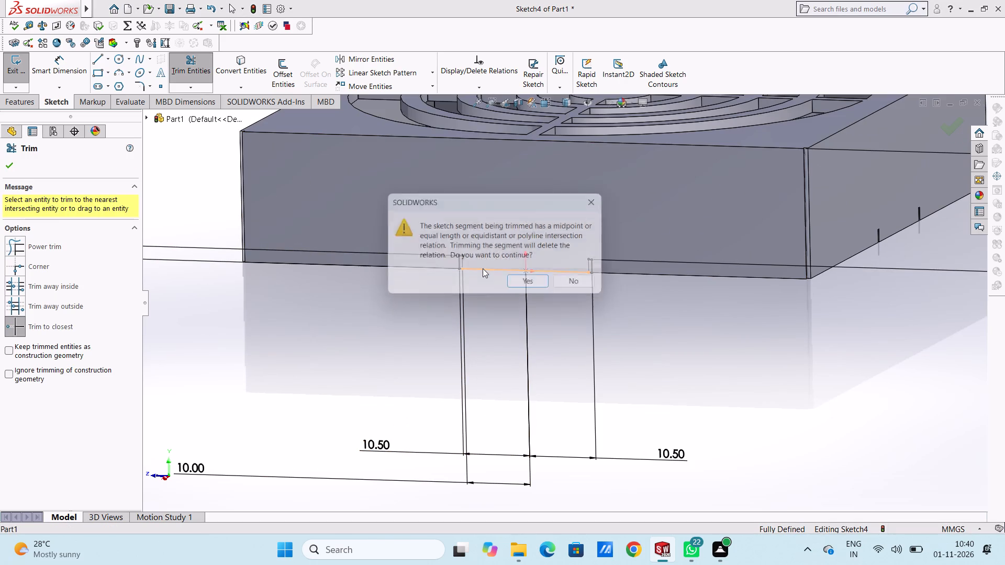
pyautogui.click(528, 281)
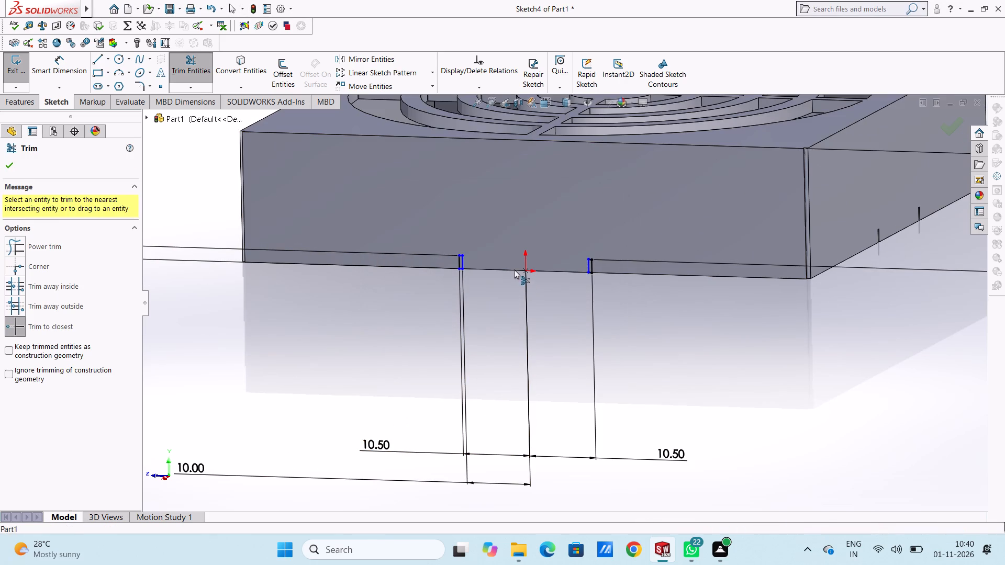
pyautogui.click(514, 269)
pyautogui.click(12, 166)
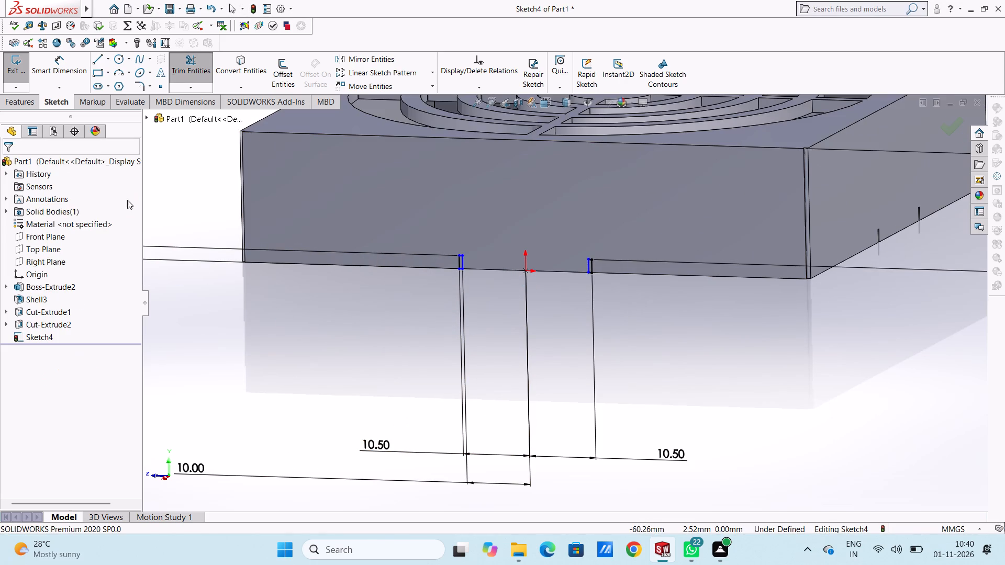
pyautogui.click(272, 282)
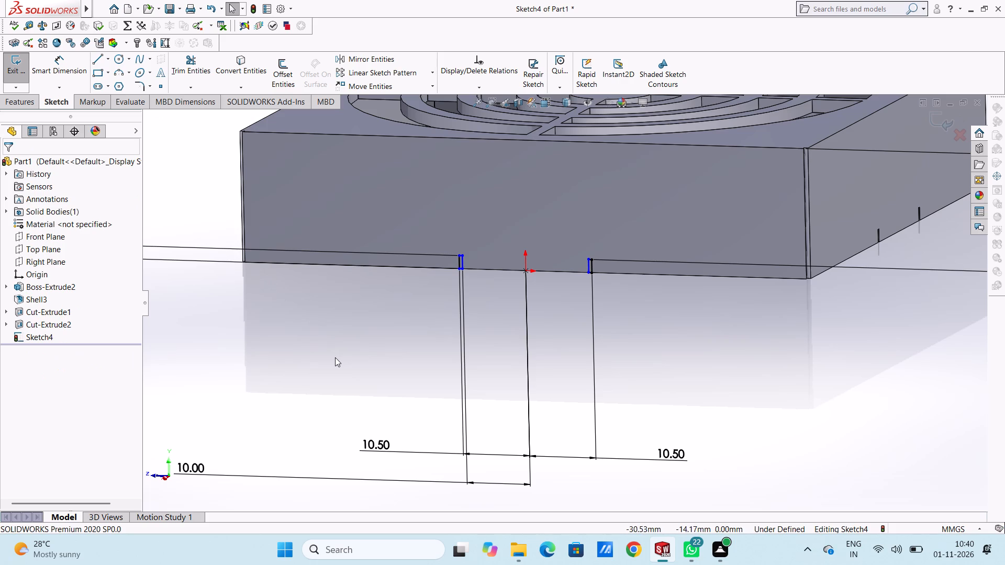
# Dimension the vertical distance from the left-hand rectangle's top line to the origin as 2 mm.
pyautogui.hotkey('ctrl', '4')
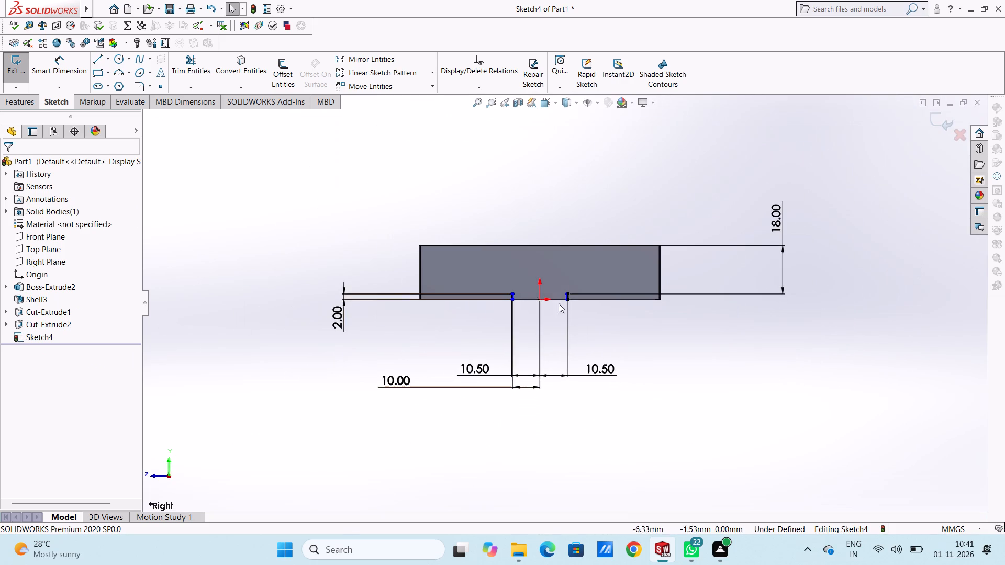
pyautogui.scroll(-3, 604, 304)
pyautogui.scroll(-1, 442, 305)
pyautogui.scroll(-5, 494, 300)
pyautogui.scroll(-2, 423, 252)
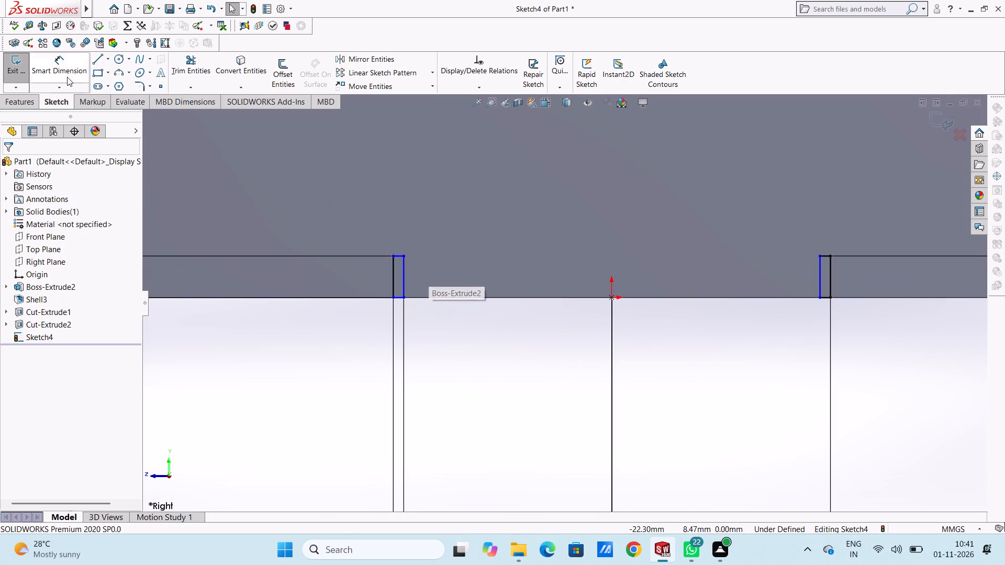
pyautogui.click(57, 59)
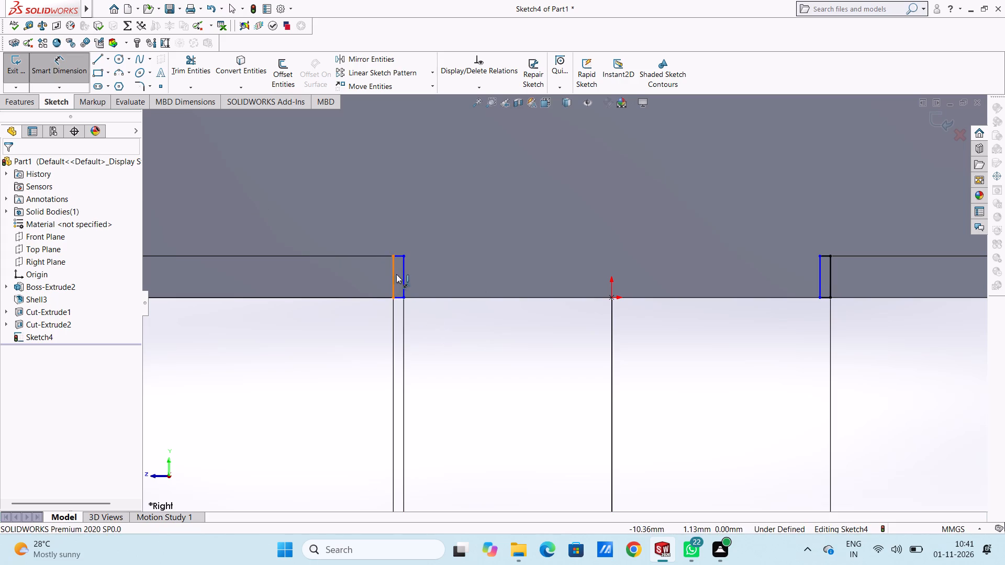
pyautogui.click(399, 256)
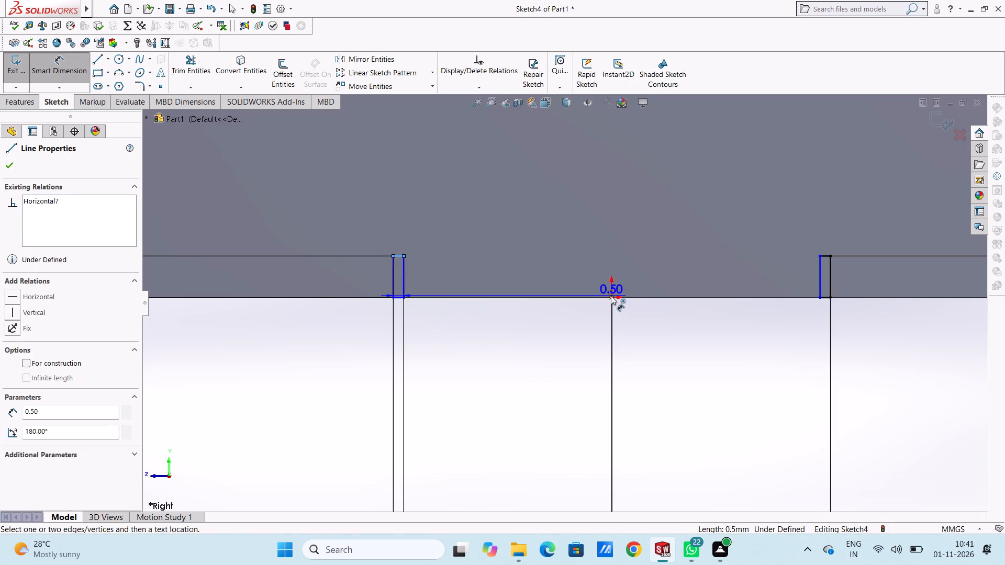
pyautogui.click(611, 296)
pyautogui.click(533, 269)
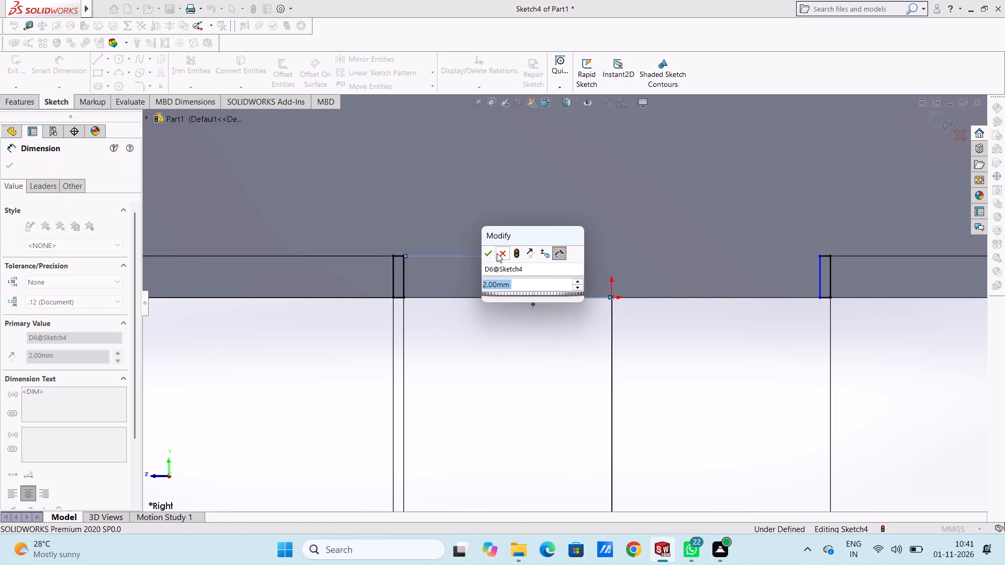
pyautogui.click(490, 251)
pyautogui.click(508, 329)
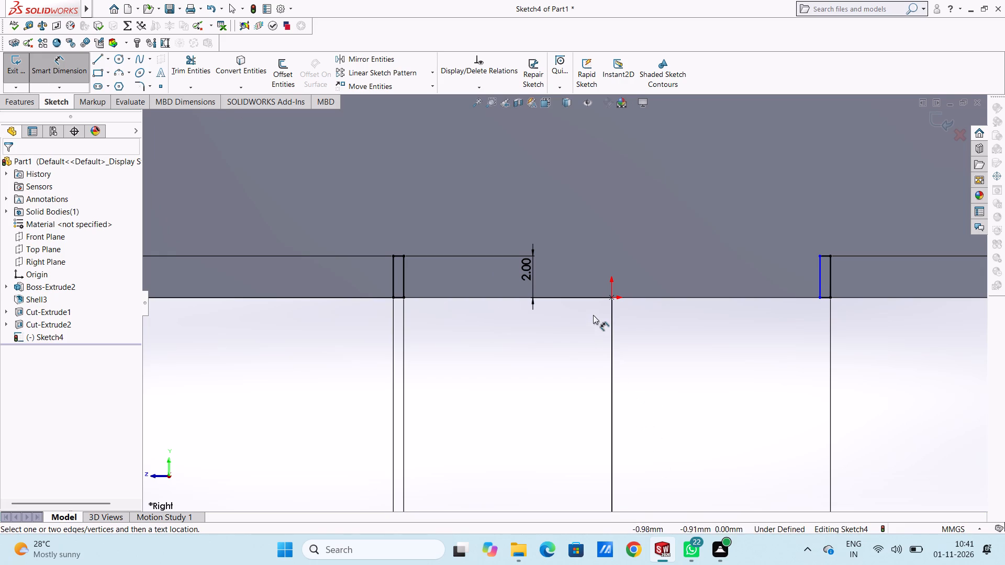
# Dimension the distance from the origin to the right-hand rectangle's inner vertical line as 10 mm.
pyautogui.click(611, 298)
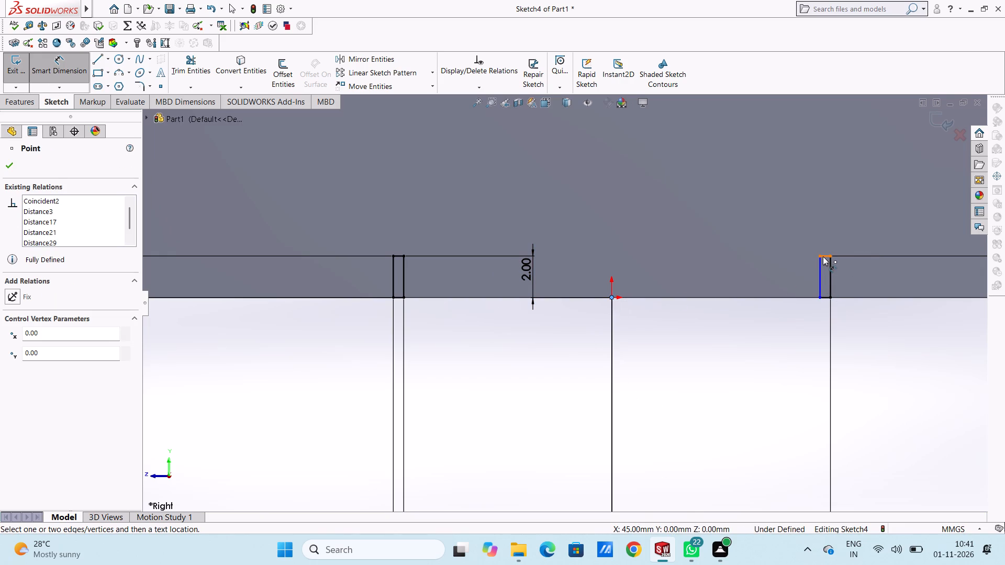
pyautogui.click(820, 266)
pyautogui.click(732, 420)
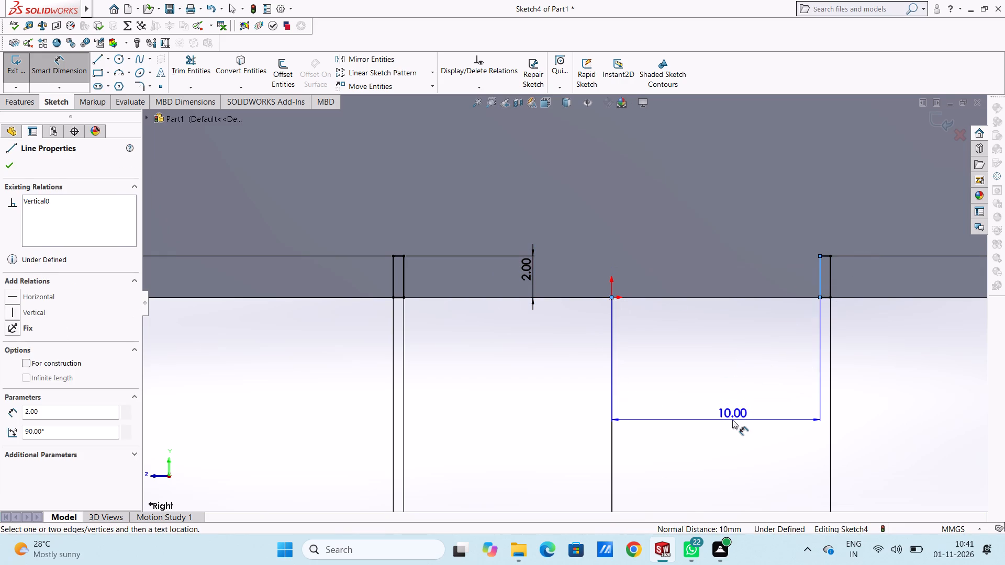
pyautogui.click(679, 401)
pyautogui.click(687, 401)
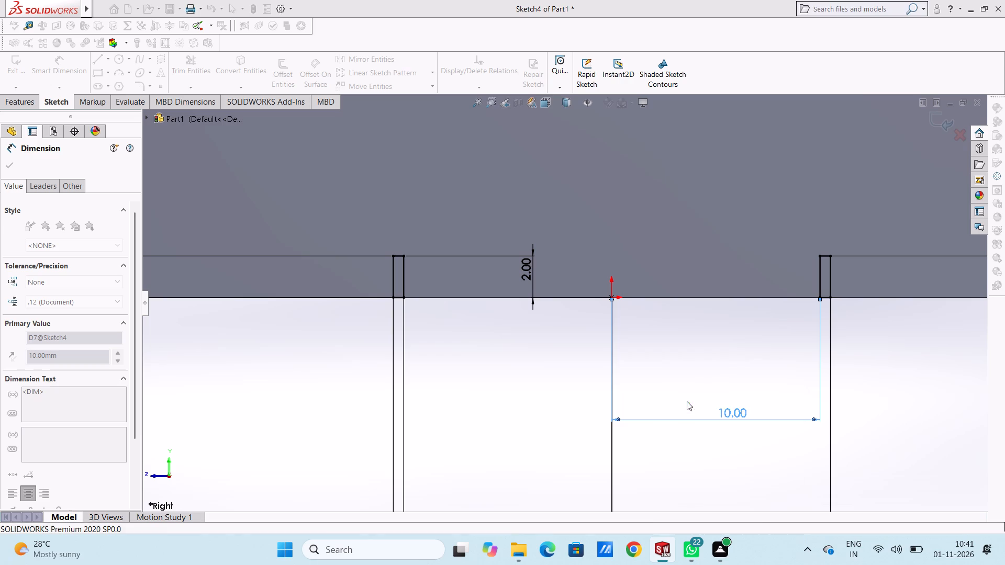
pyautogui.click(688, 354)
pyautogui.scroll(8, 688, 354)
pyautogui.moveTo(687, 353); pyautogui.dragTo(686, 353, button='middle')
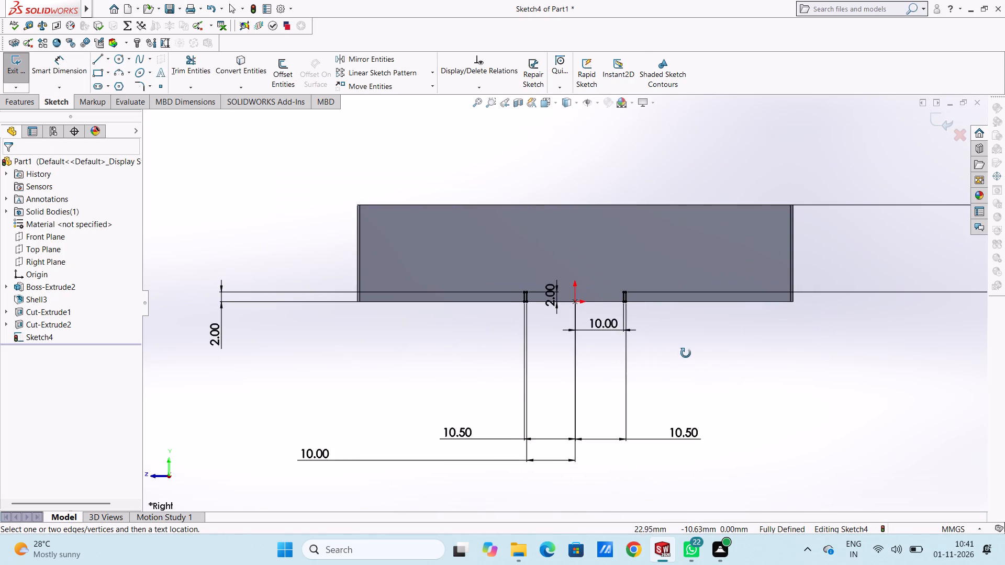
# Extrude-cut the two slot rectangles with Through All so they pass through both opposite side walls.
pyautogui.moveTo(686, 353); pyautogui.dragTo(666, 369, button='middle')
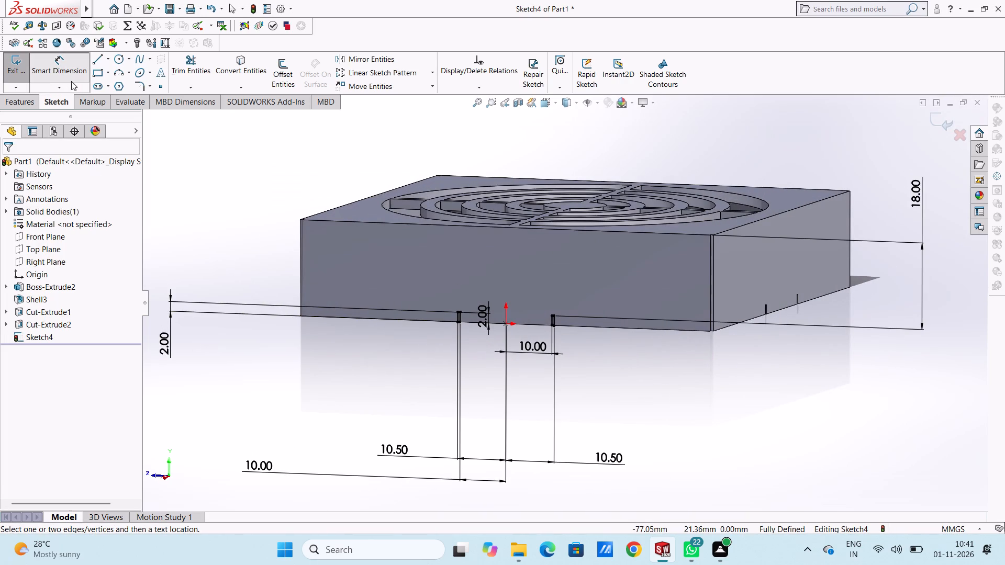
pyautogui.click(61, 72)
pyautogui.click(18, 99)
pyautogui.click(175, 71)
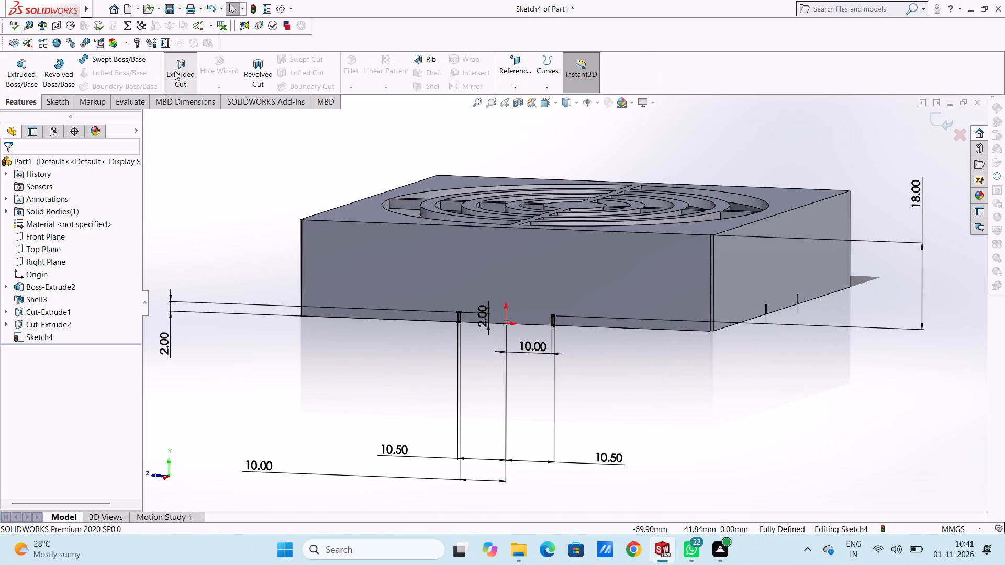
pyautogui.scroll(4, 241, 193)
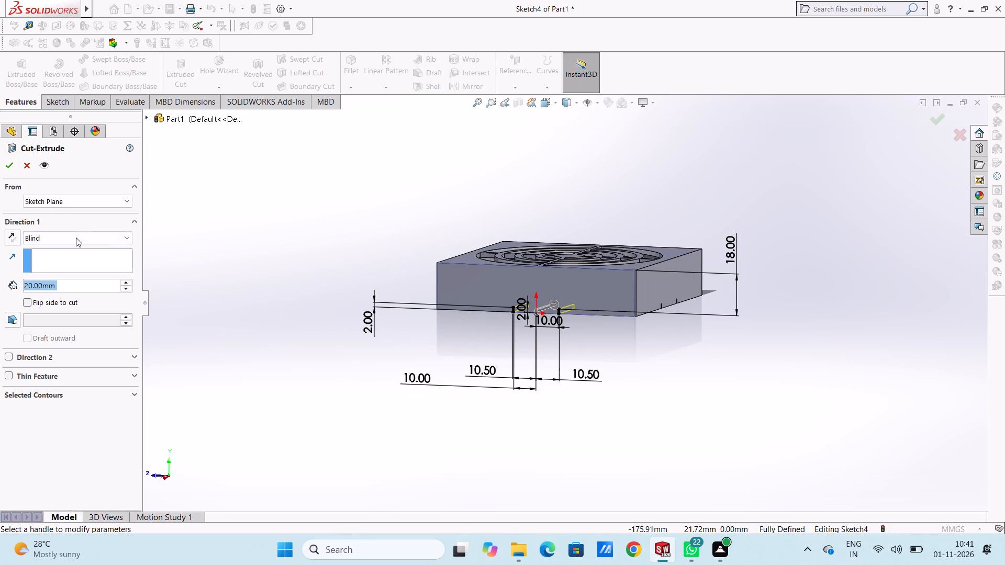
pyautogui.click(93, 241)
pyautogui.click(85, 259)
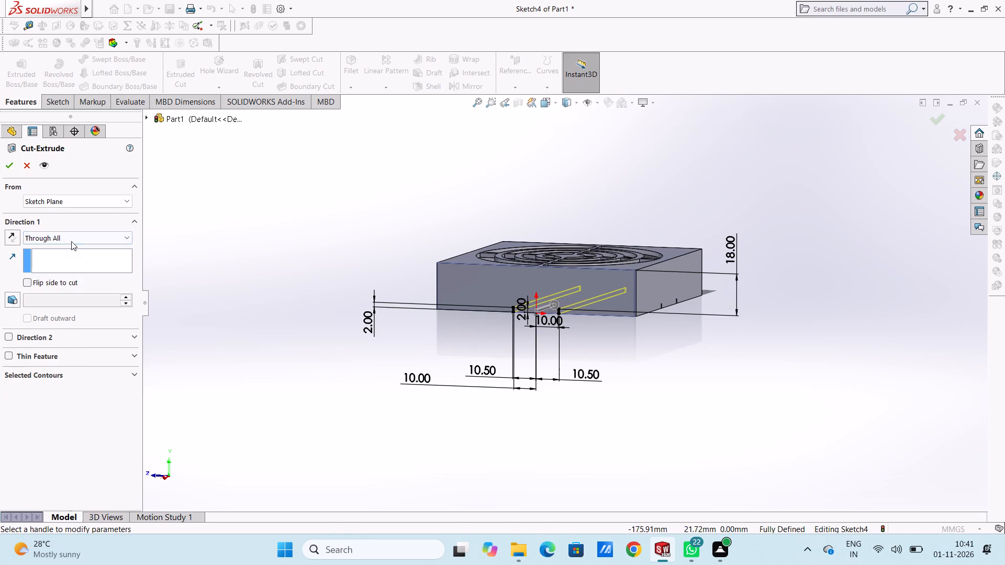
pyautogui.click(7, 160)
pyautogui.click(266, 213)
# Examine the slots in the side walls and the shelled underside of the grille from above and below.
pyautogui.moveTo(290, 274); pyautogui.dragTo(295, 272, button='middle')
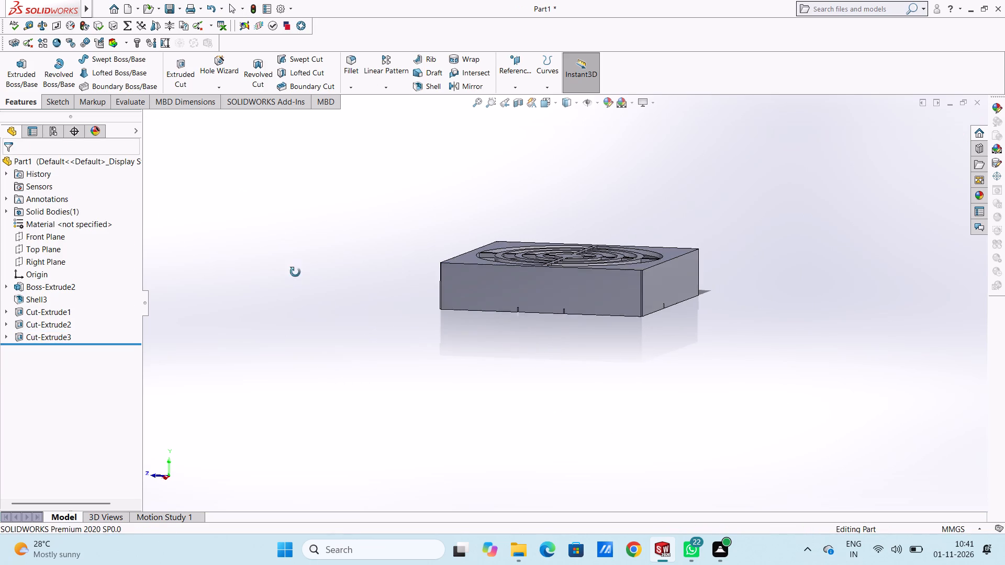
pyautogui.moveTo(295, 272); pyautogui.dragTo(310, 199, button='middle')
pyautogui.moveTo(305, 284); pyautogui.dragTo(249, 282, button='middle')
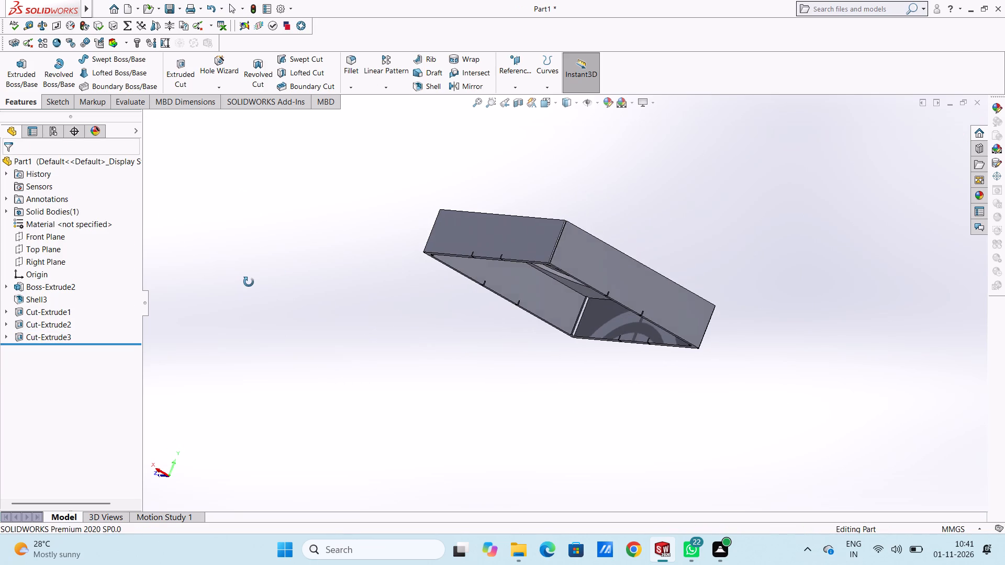
pyautogui.moveTo(249, 282); pyautogui.dragTo(300, 276, button='middle')
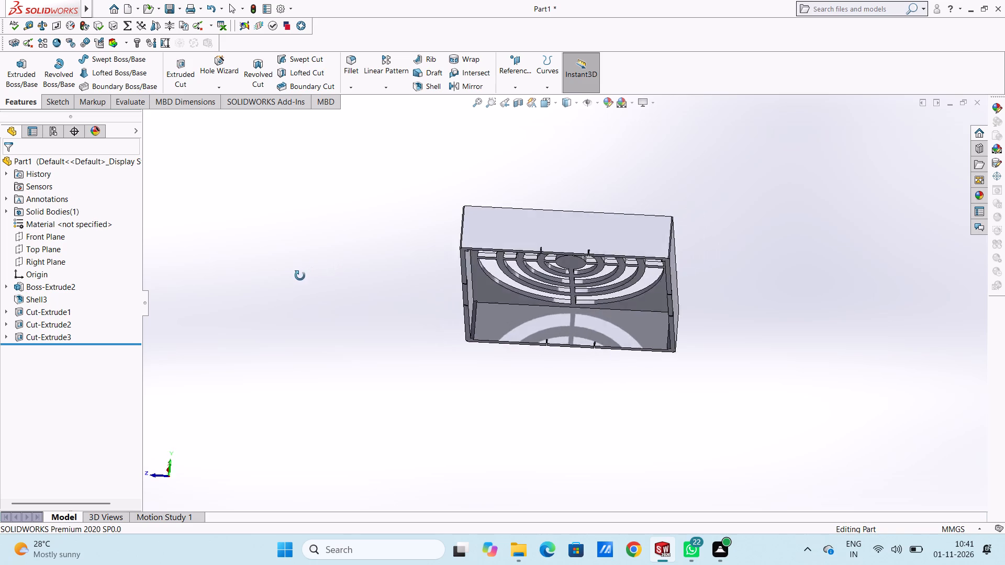
pyautogui.moveTo(300, 276); pyautogui.dragTo(328, 371, button='middle')
pyautogui.moveTo(295, 275); pyautogui.dragTo(333, 340, button='middle')
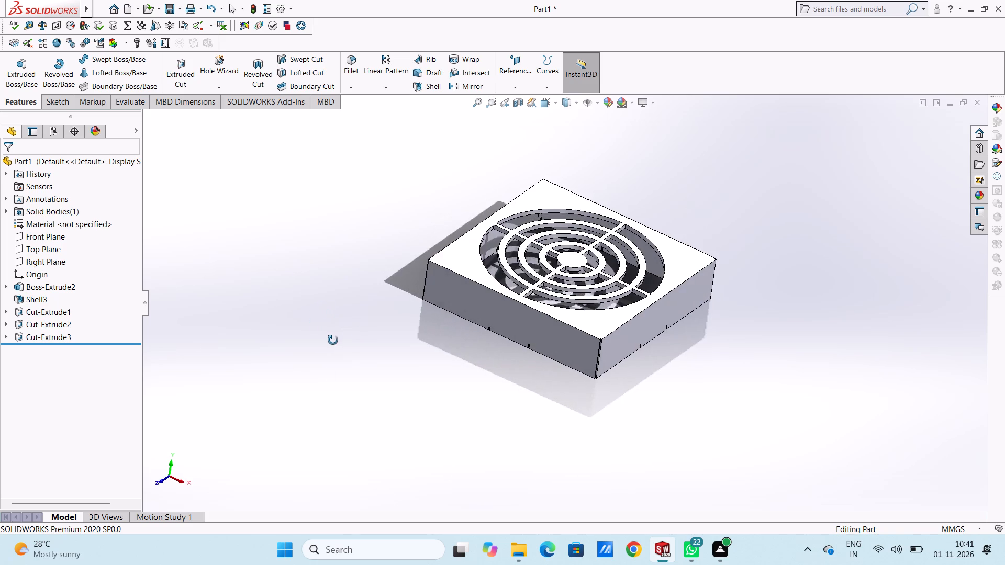
pyautogui.moveTo(333, 340); pyautogui.dragTo(319, 348, button='middle')
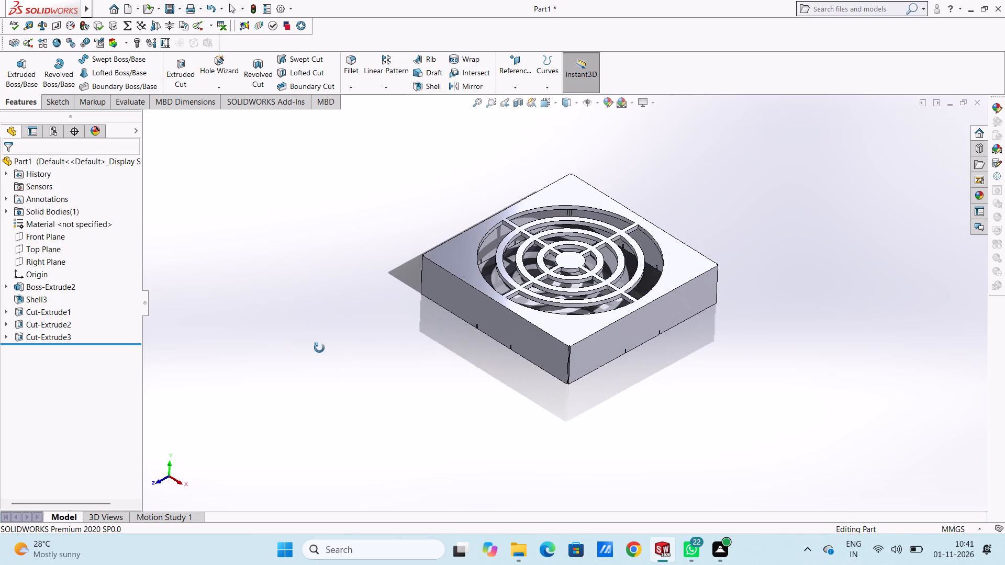
pyautogui.moveTo(319, 348); pyautogui.dragTo(293, 290, button='middle')
pyautogui.moveTo(323, 382); pyautogui.dragTo(366, 366, button='middle')
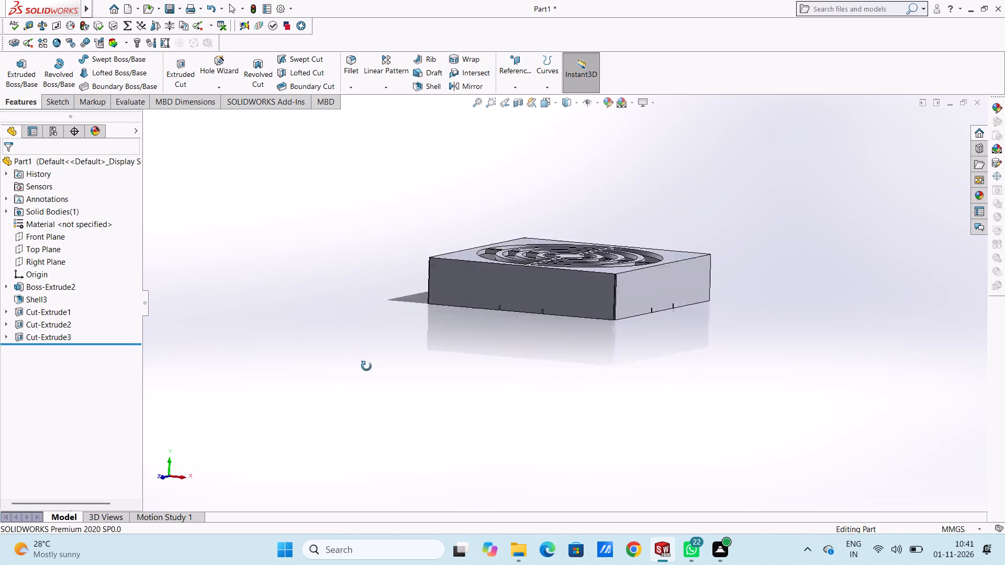
pyautogui.moveTo(366, 366); pyautogui.dragTo(360, 329, button='middle')
pyautogui.moveTo(341, 369); pyautogui.dragTo(329, 310, button='middle')
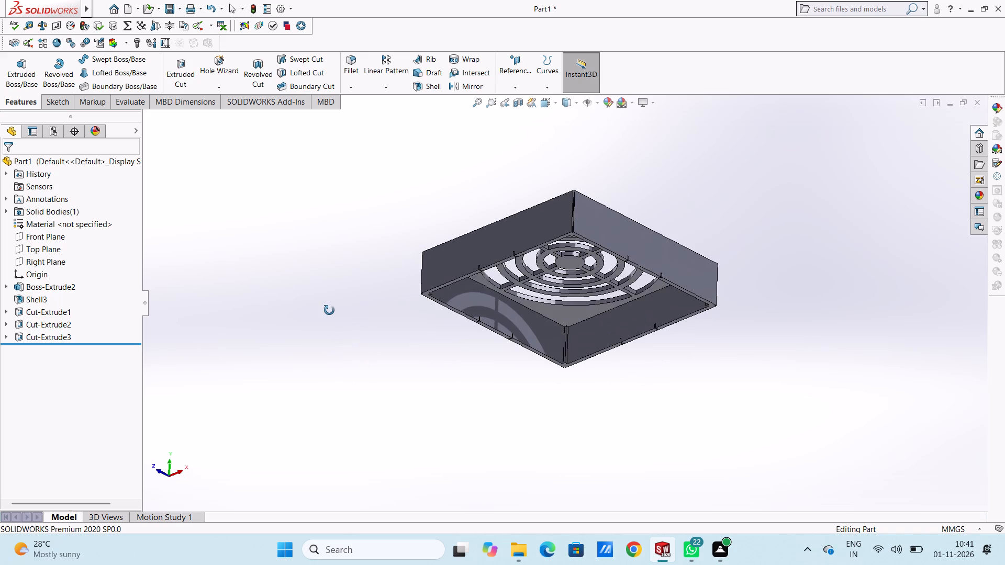
pyautogui.moveTo(329, 310); pyautogui.dragTo(336, 314, button='middle')
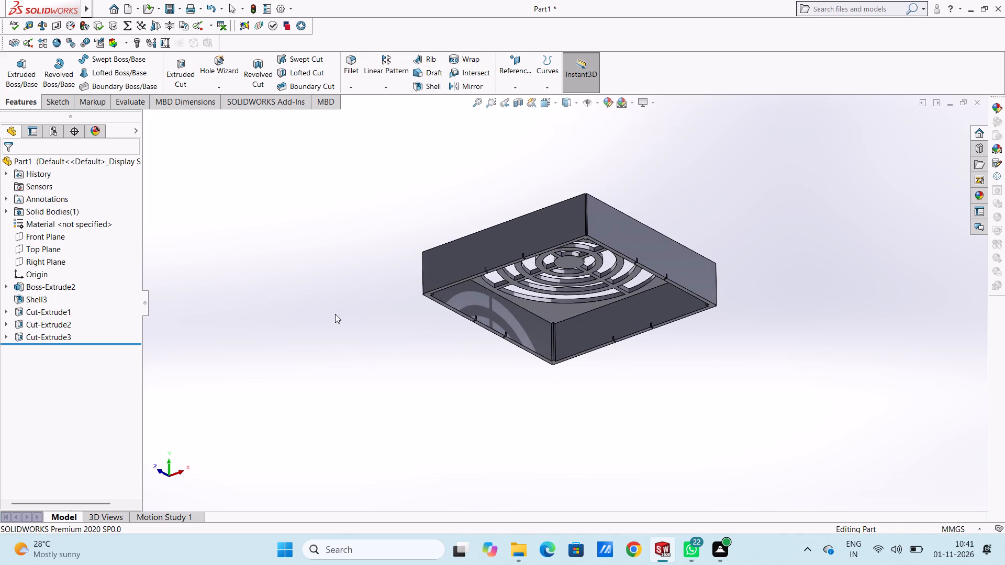
# Start a sketch on the underside rim face between the two slots of the left-hand wall, in Bottom view.
pyautogui.hotkey('ctrl', '6')
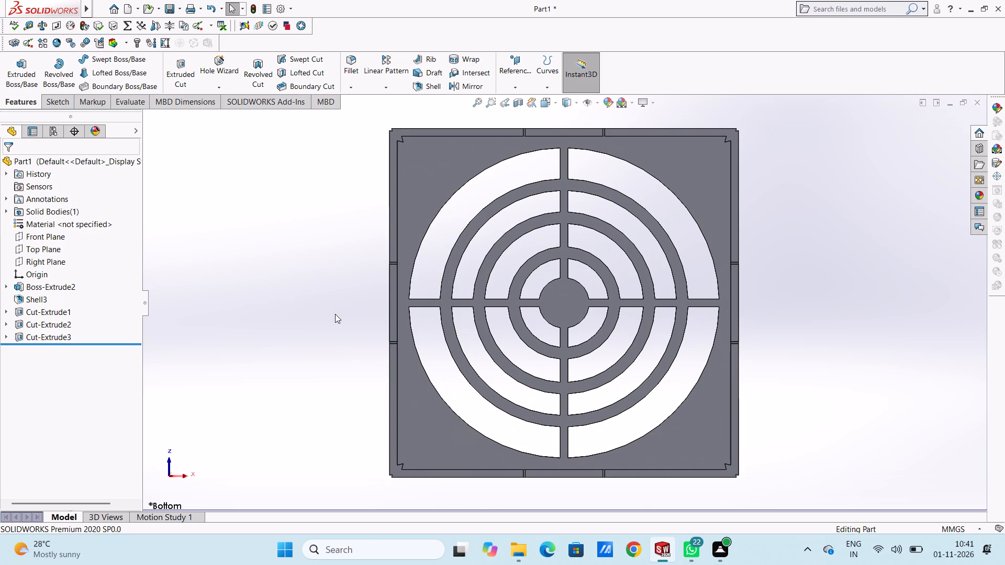
pyautogui.scroll(2, 518, 231)
pyautogui.scroll(-3, 499, 323)
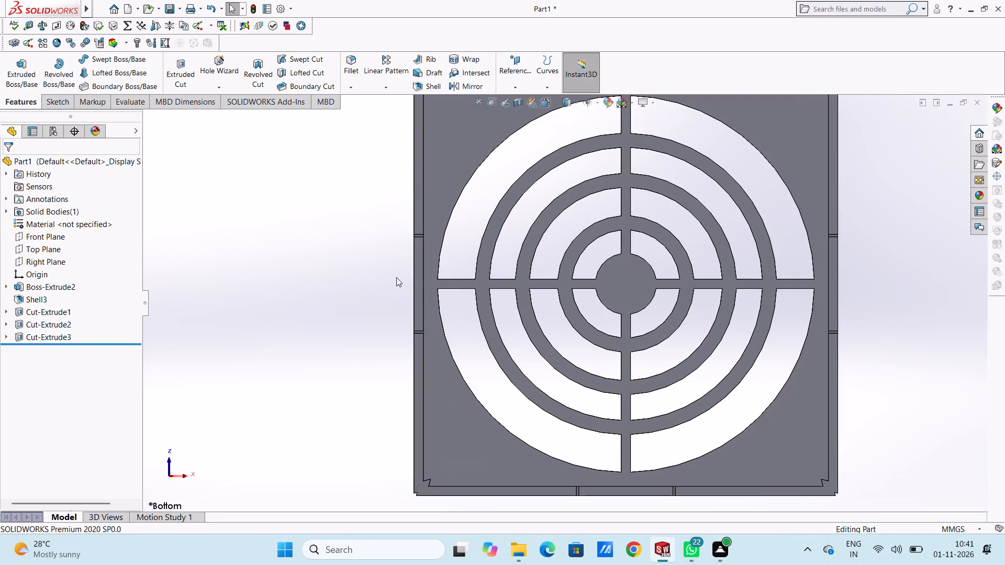
pyautogui.click(420, 269)
pyautogui.click(467, 241)
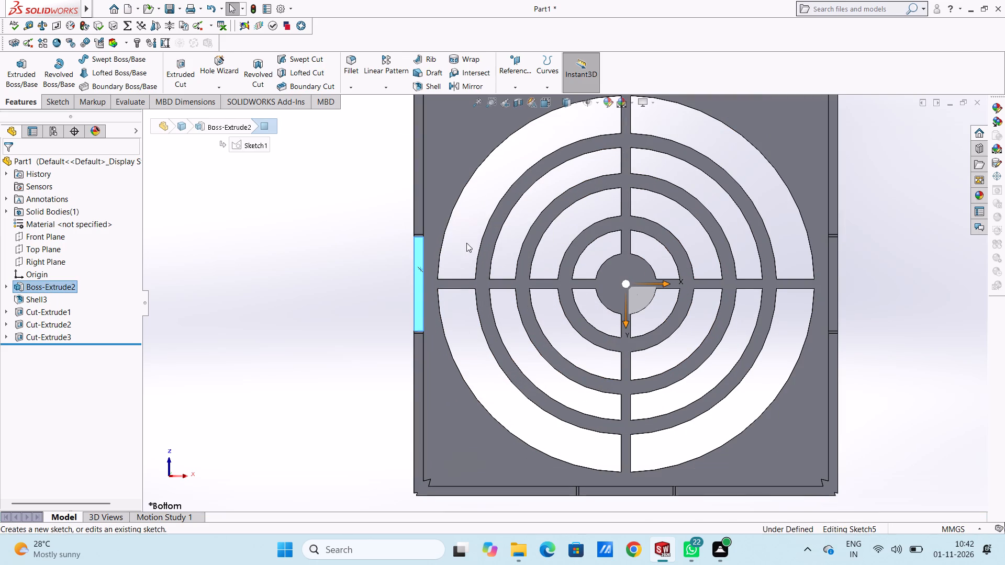
pyautogui.click(319, 266)
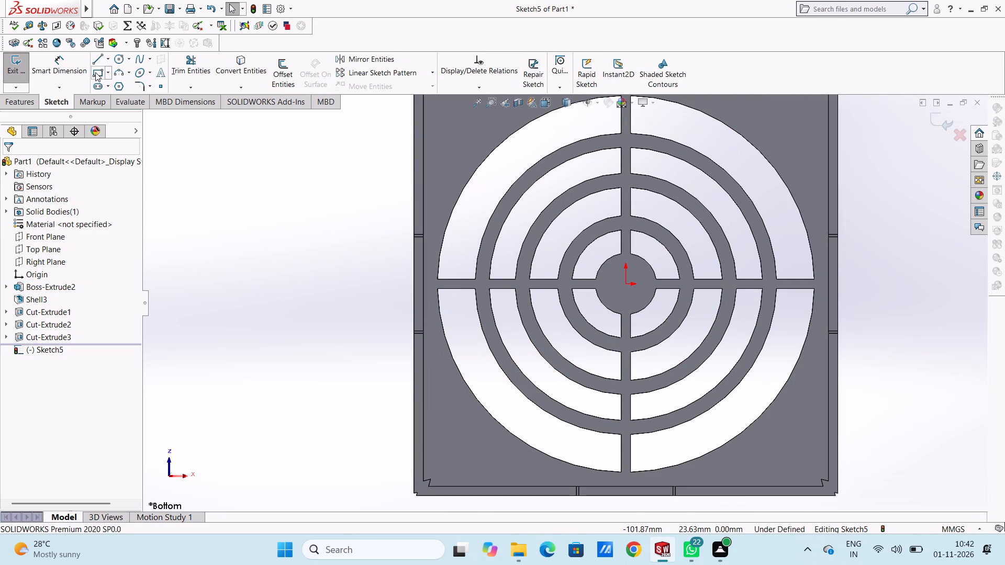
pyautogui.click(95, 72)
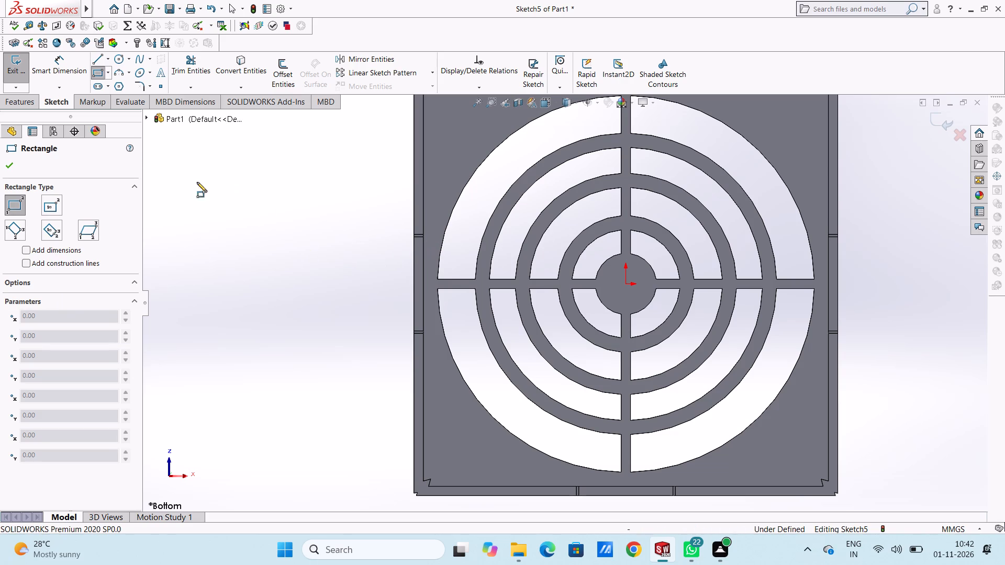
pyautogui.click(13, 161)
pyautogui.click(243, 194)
# Sketch a 10 mm radius circle outside the body, level with the origin and about 89 mm to its left.
pyautogui.scroll(2, 243, 194)
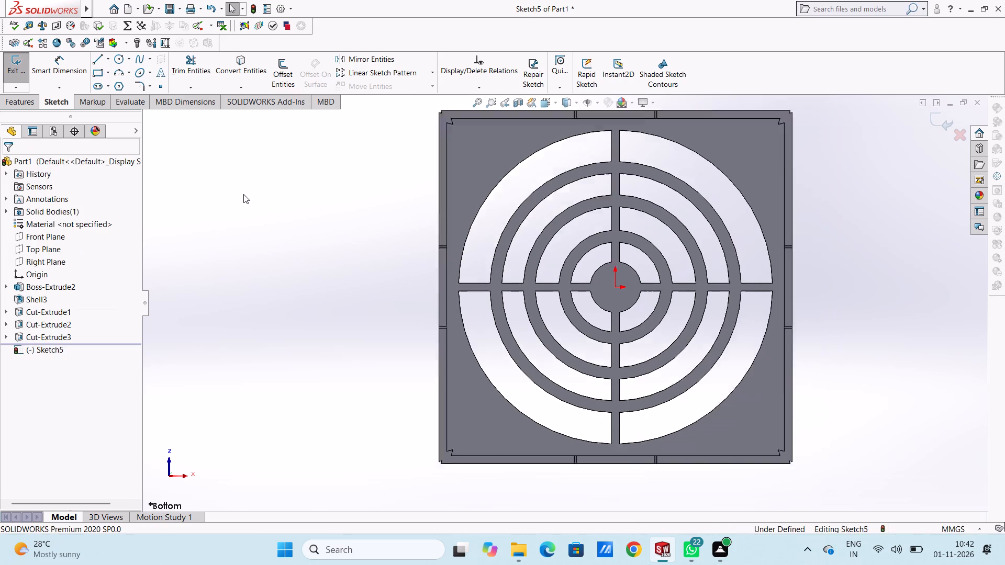
pyautogui.scroll(2, 243, 194)
pyautogui.scroll(-2, 579, 364)
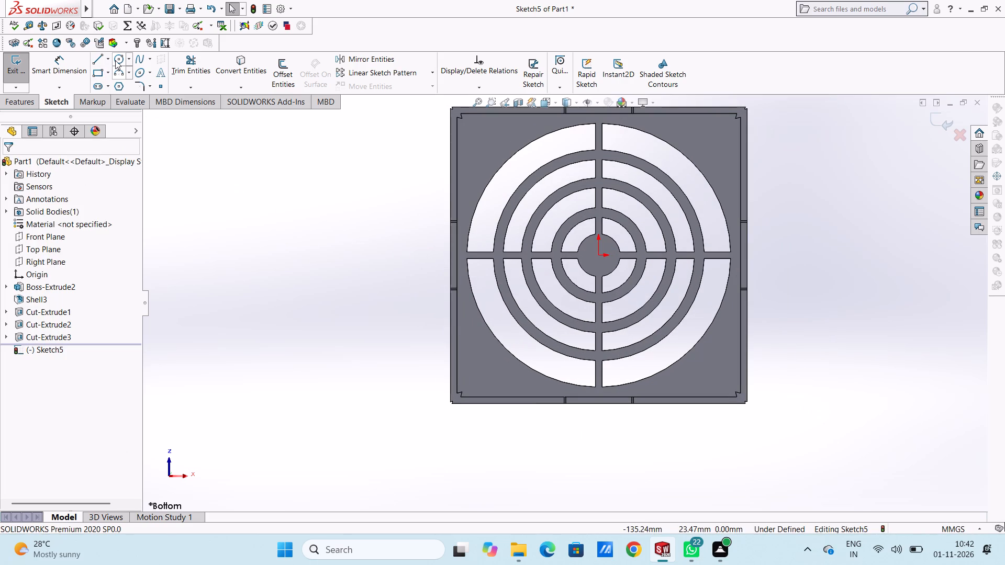
pyautogui.click(115, 60)
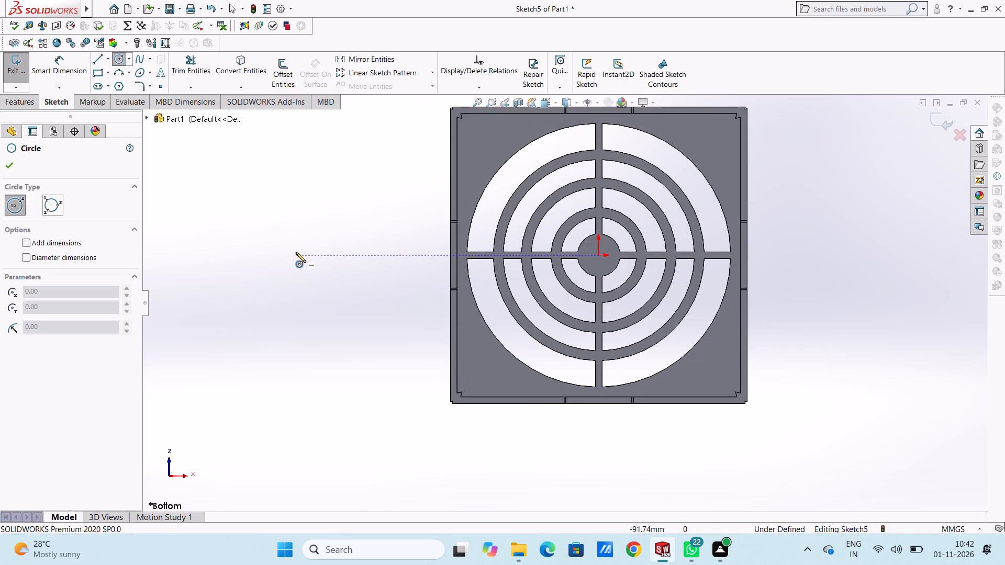
pyautogui.click(307, 257)
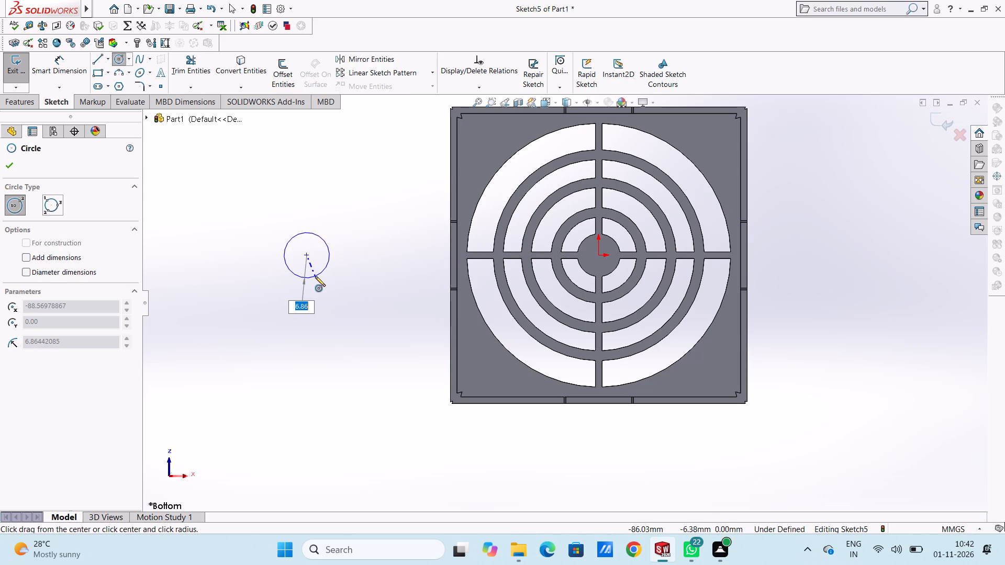
pyautogui.write('10')
pyautogui.press('Return')
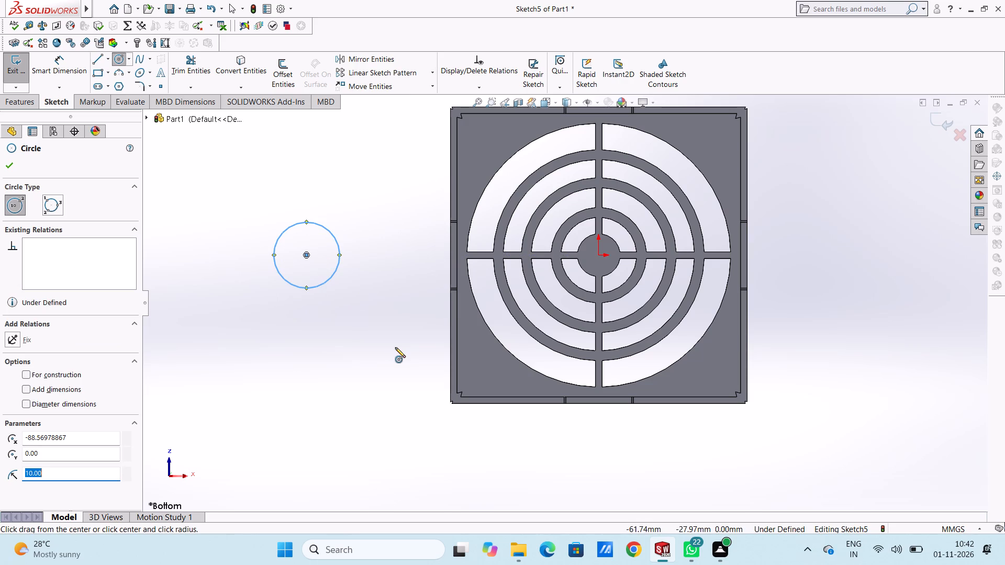
# Sketch a second 10 mm radius circle outside the opposite side, level with the origin and about 74 mm to its right.
pyautogui.scroll(4, 463, 322)
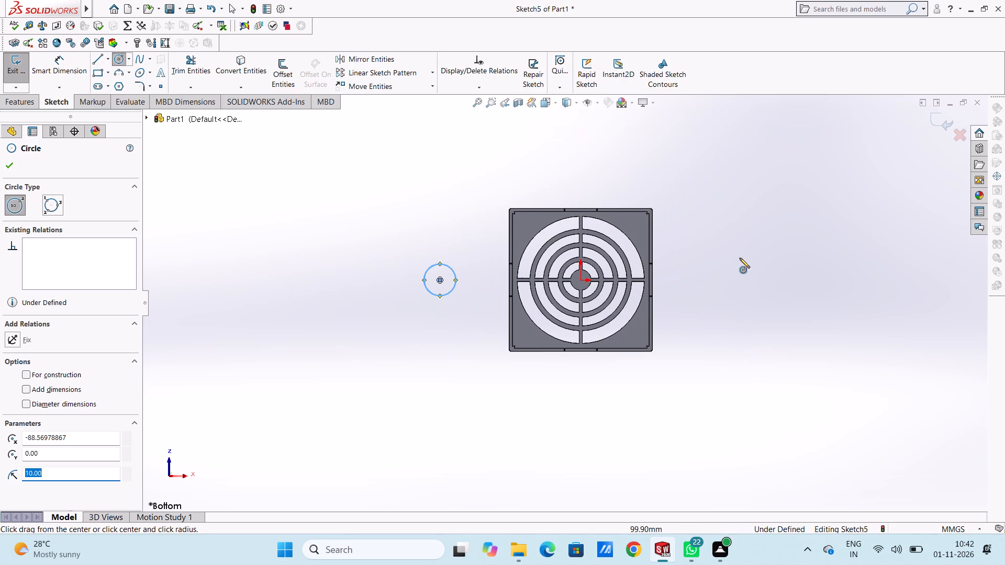
pyautogui.scroll(-2, 740, 258)
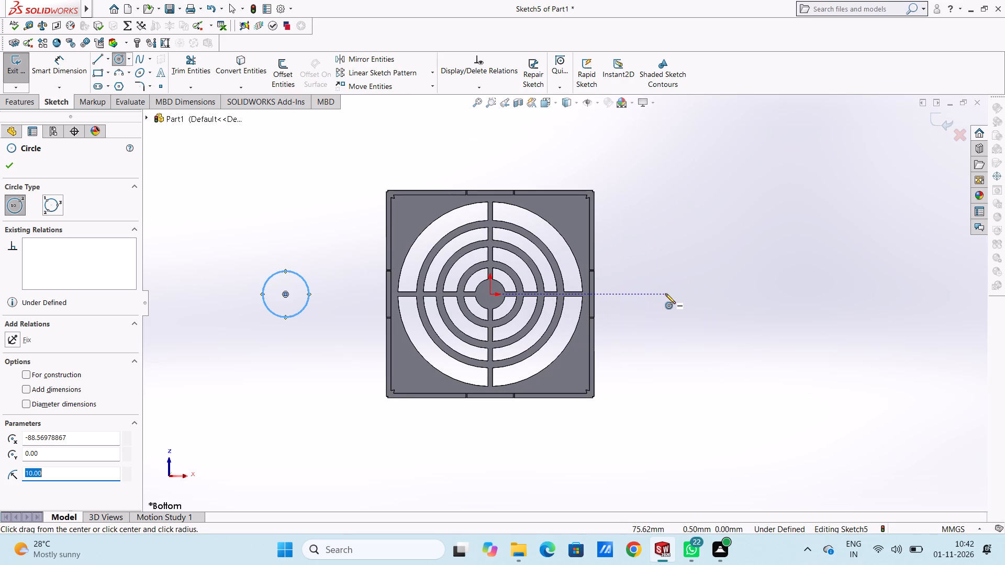
pyautogui.click(662, 292)
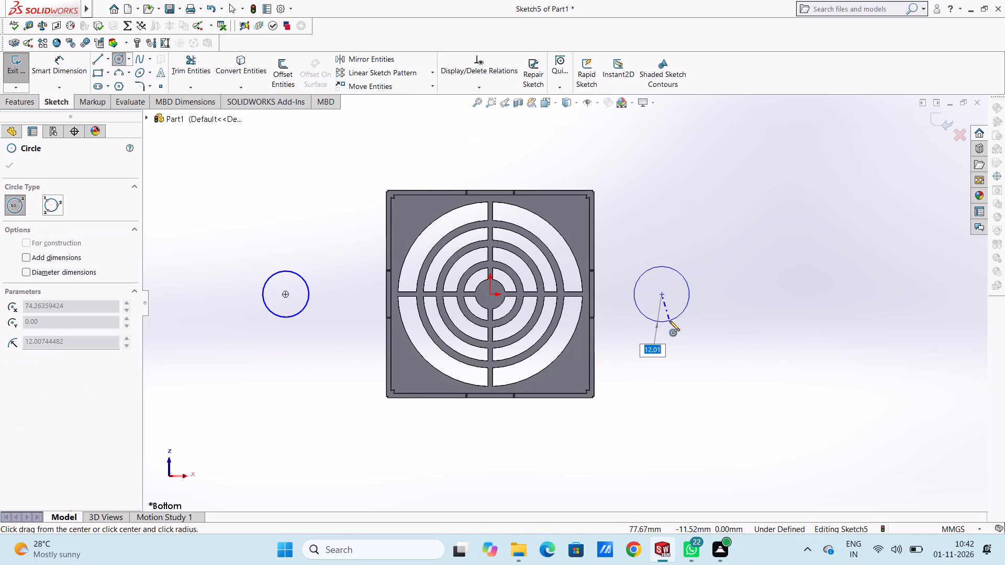
pyautogui.write('10')
pyautogui.press('Return')
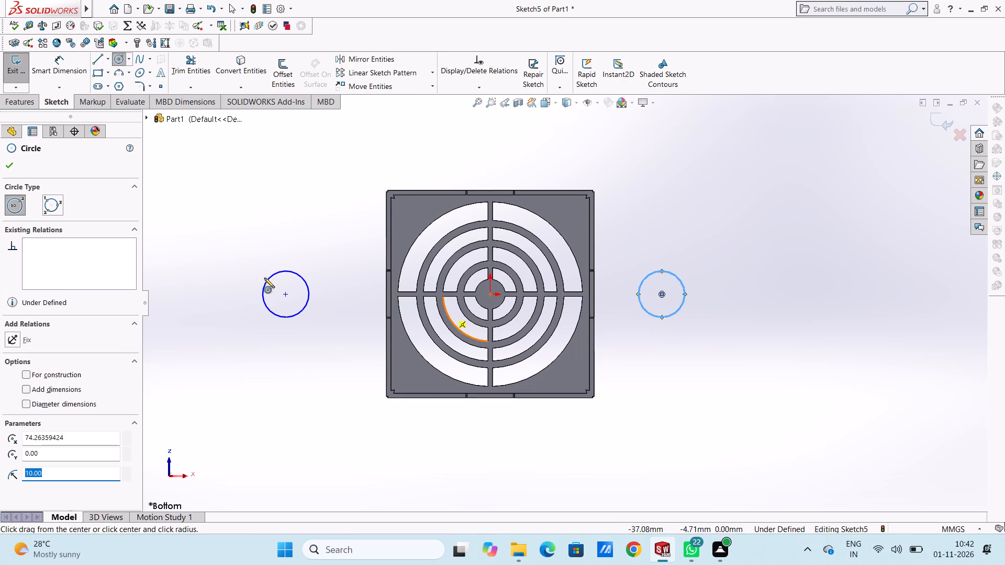
pyautogui.click(9, 169)
pyautogui.click(295, 196)
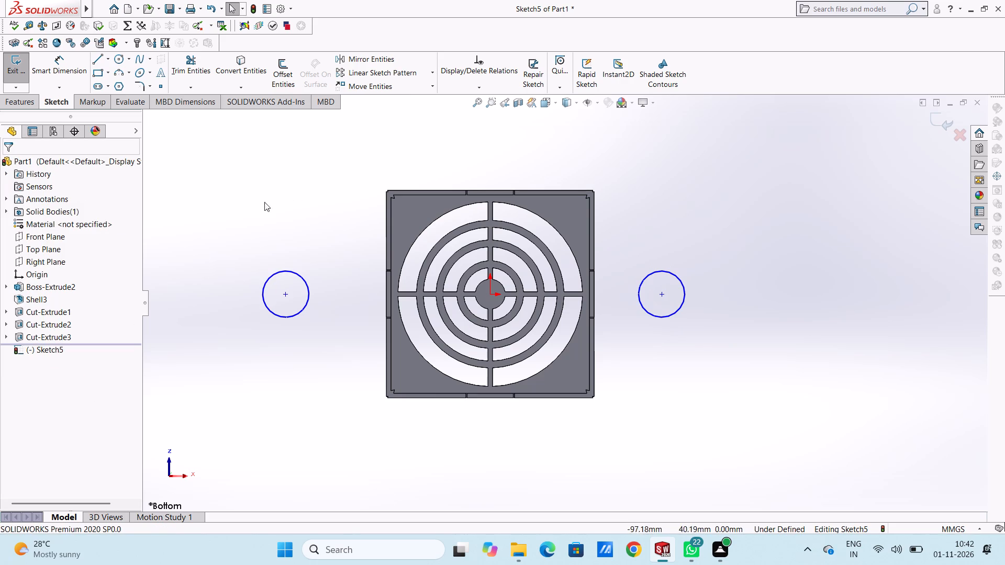
# Dimension the distance from the left-hand circle's centre to the left wall's inner rim edge as 20 mm.
pyautogui.click(62, 69)
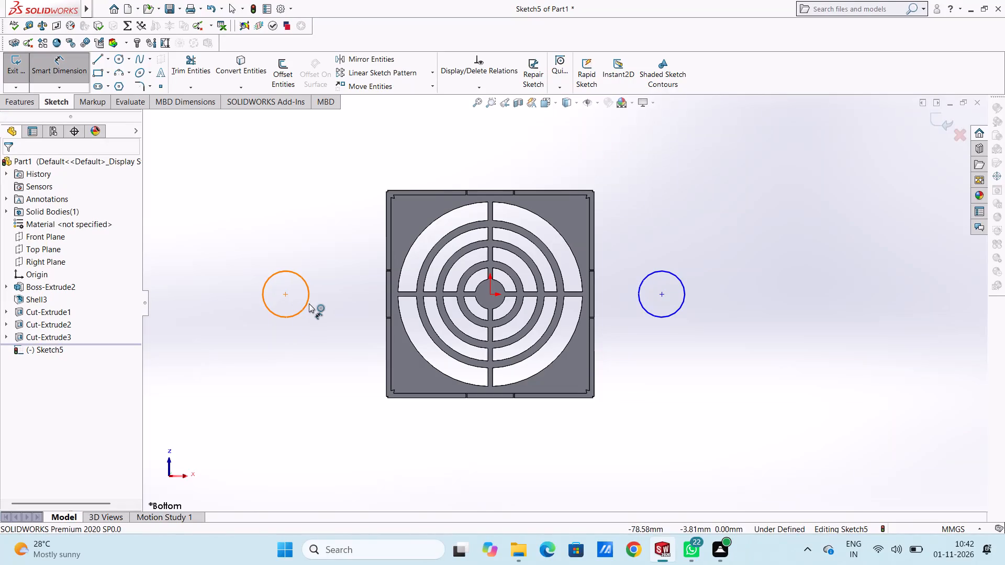
pyautogui.scroll(3, 304, 314)
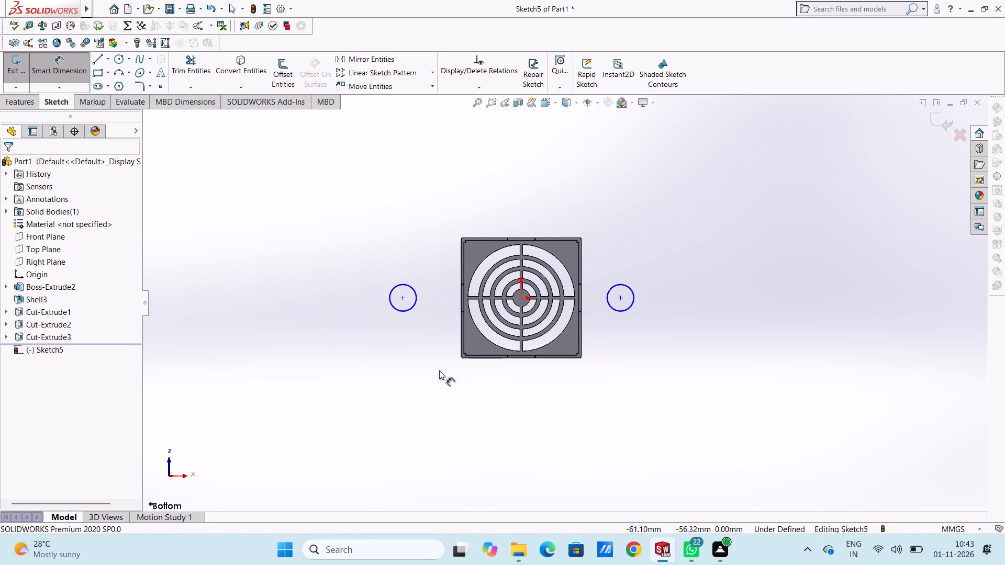
pyautogui.scroll(-6, 467, 302)
pyautogui.click(500, 262)
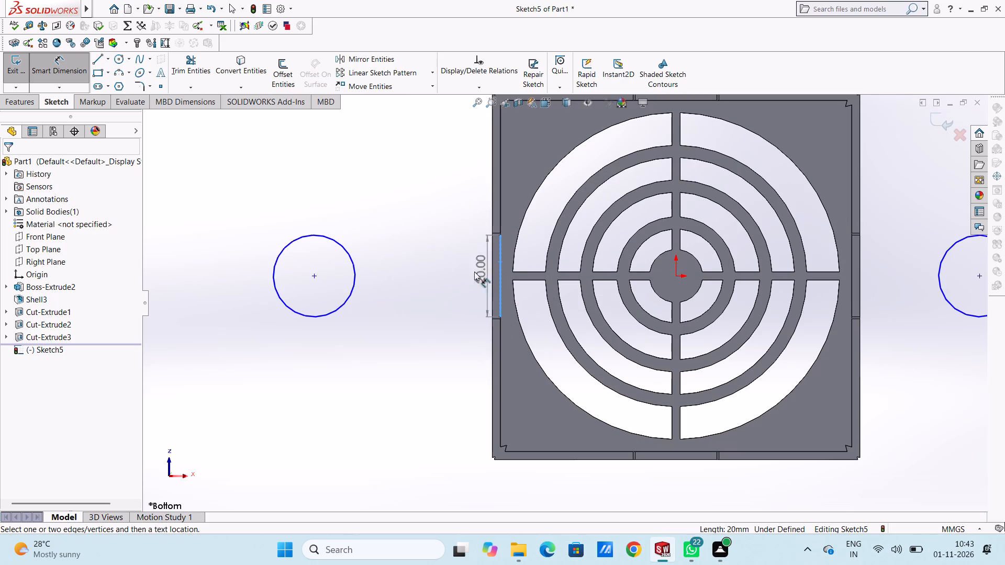
pyautogui.click(314, 276)
pyautogui.scroll(-1, 475, 402)
pyautogui.scroll(6, 475, 402)
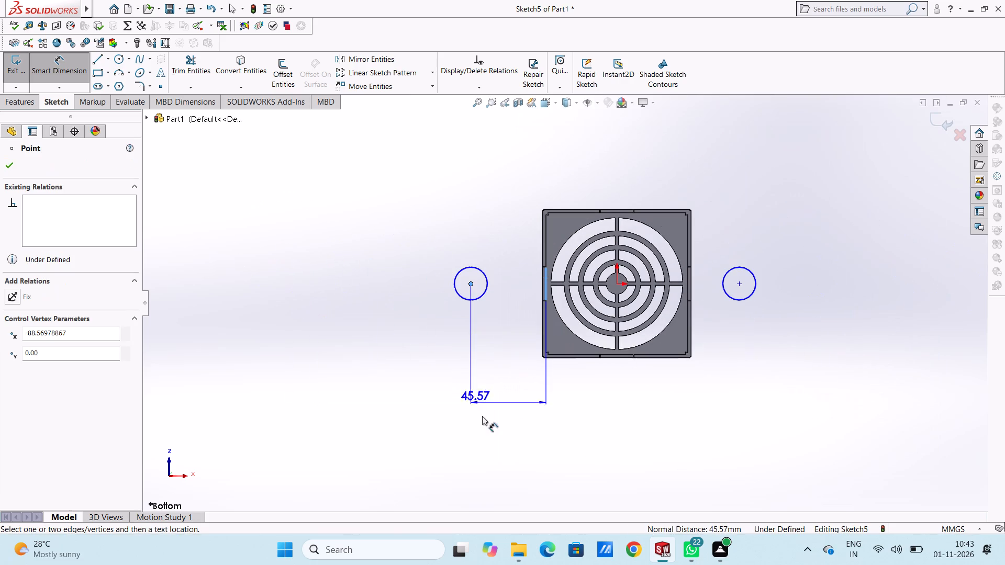
pyautogui.click(632, 460)
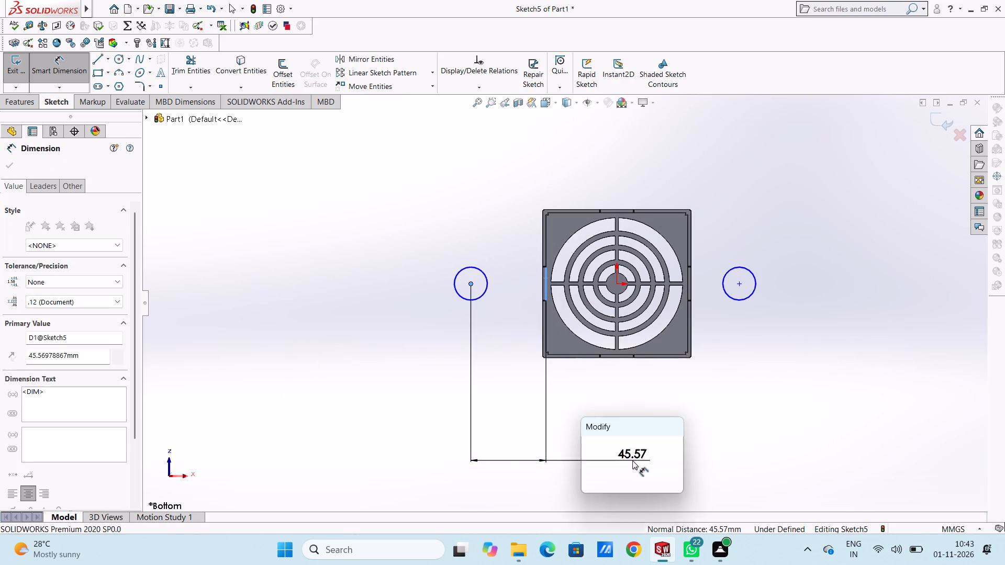
pyautogui.write('20')
pyautogui.press('Return')
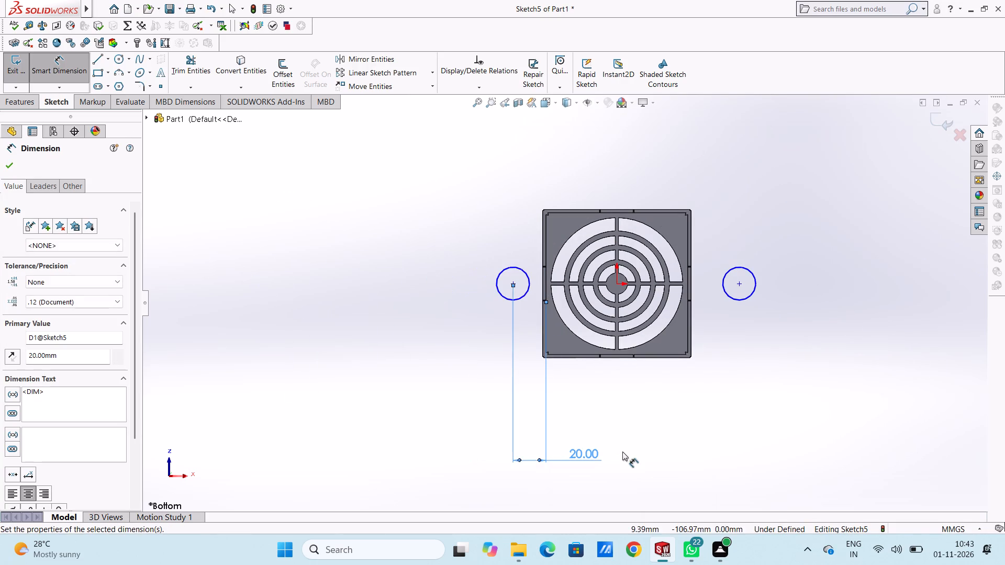
pyautogui.click(462, 226)
pyautogui.scroll(-5, 682, 303)
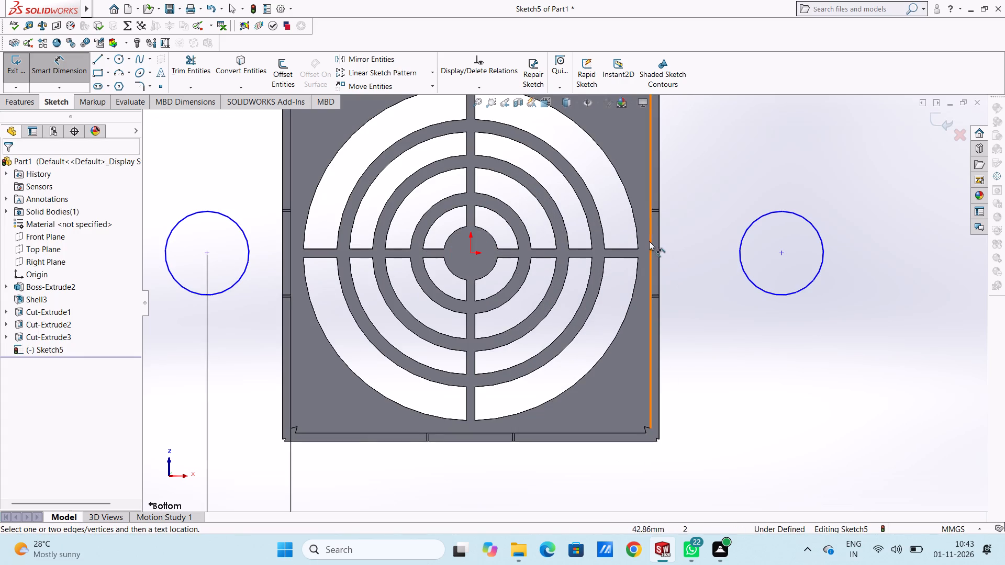
# Dimension the distance from the right-hand circle's centre to the right wall's inner rim edge as 20 mm.
pyautogui.click(650, 242)
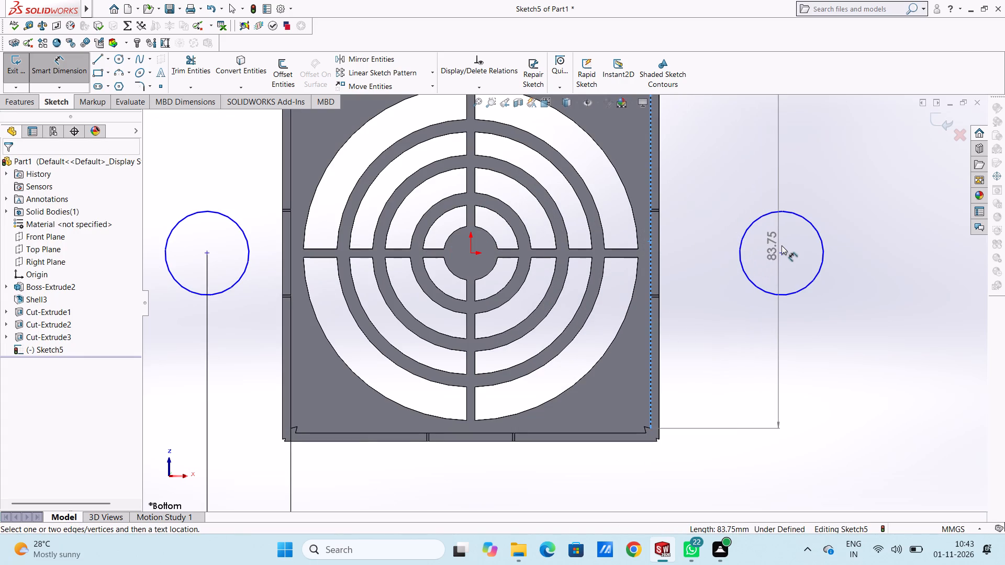
pyautogui.click(781, 253)
pyautogui.scroll(5, 764, 436)
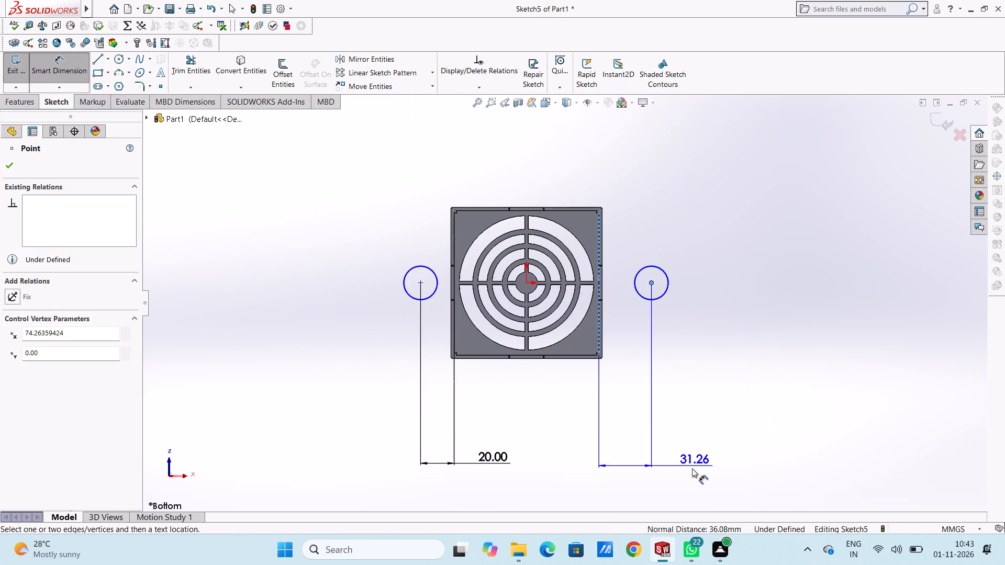
pyautogui.click(630, 465)
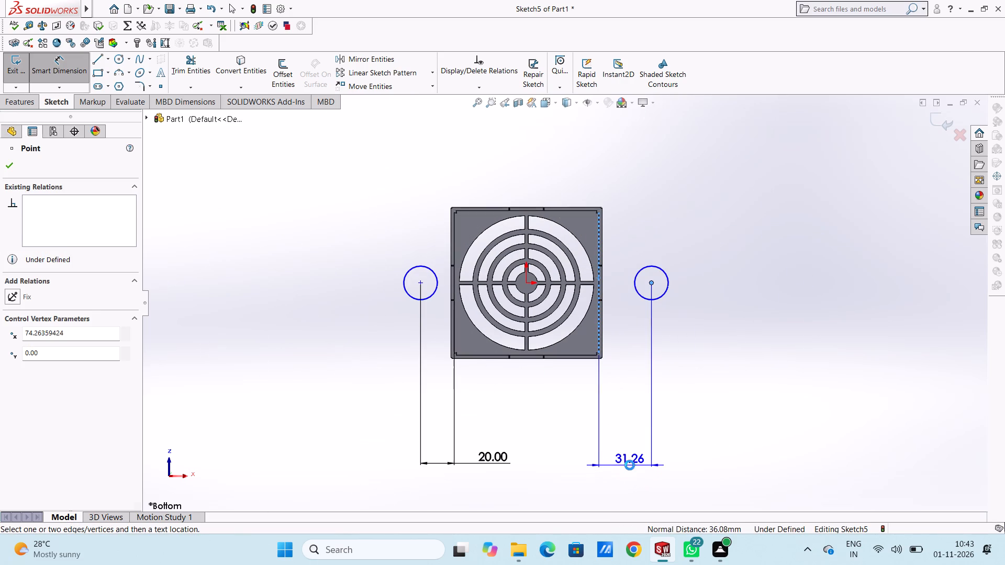
pyautogui.write('20')
pyautogui.press('Return')
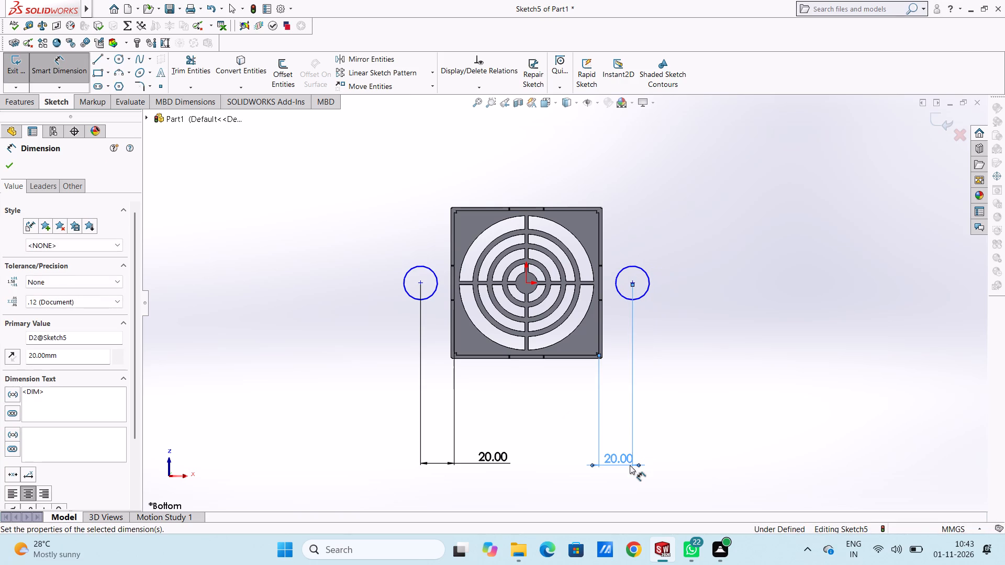
pyautogui.click(628, 235)
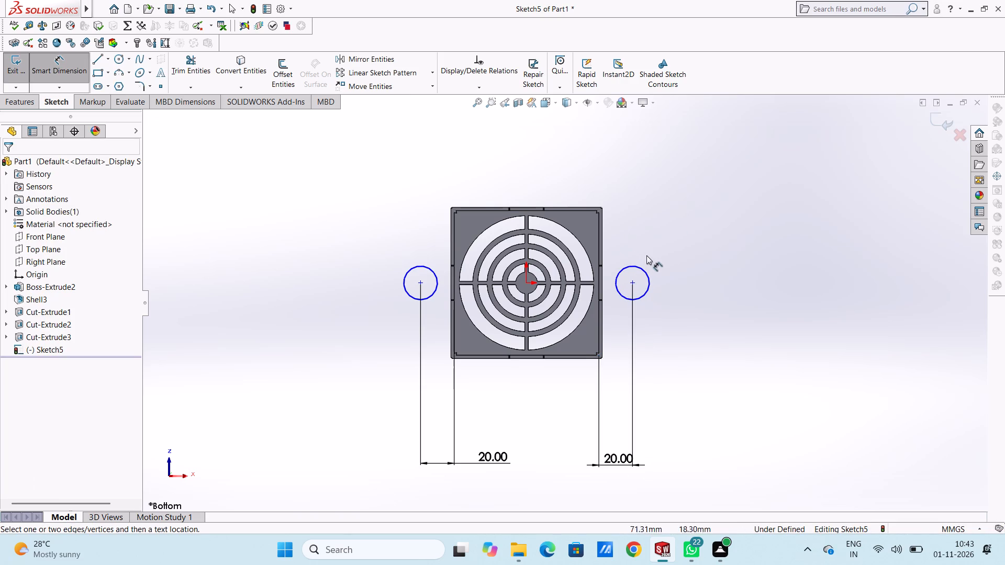
# Add 20 mm diameter dimensions to the right-hand and left-hand circles.
pyautogui.click(644, 268)
pyautogui.click(775, 197)
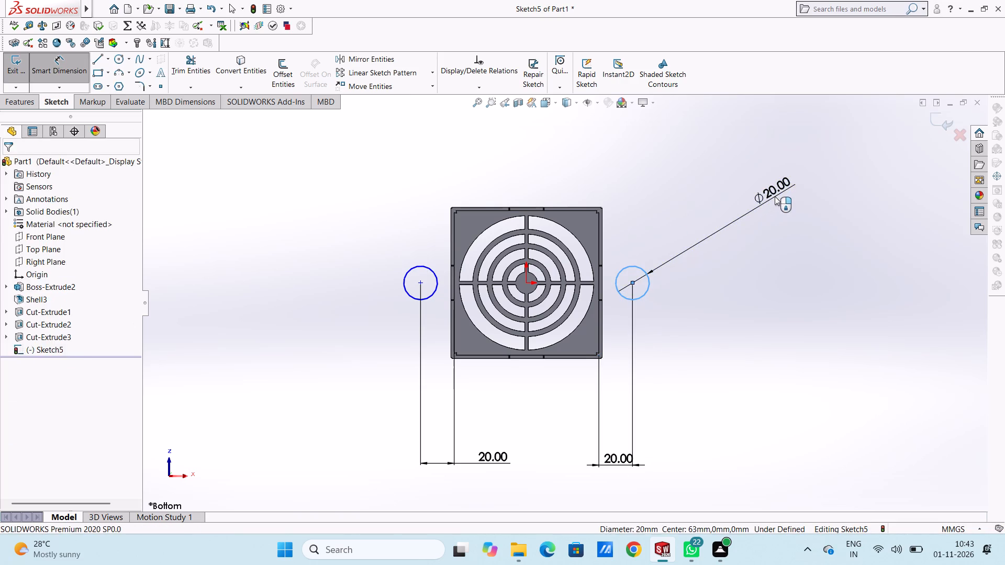
pyautogui.click(730, 178)
pyautogui.click(662, 196)
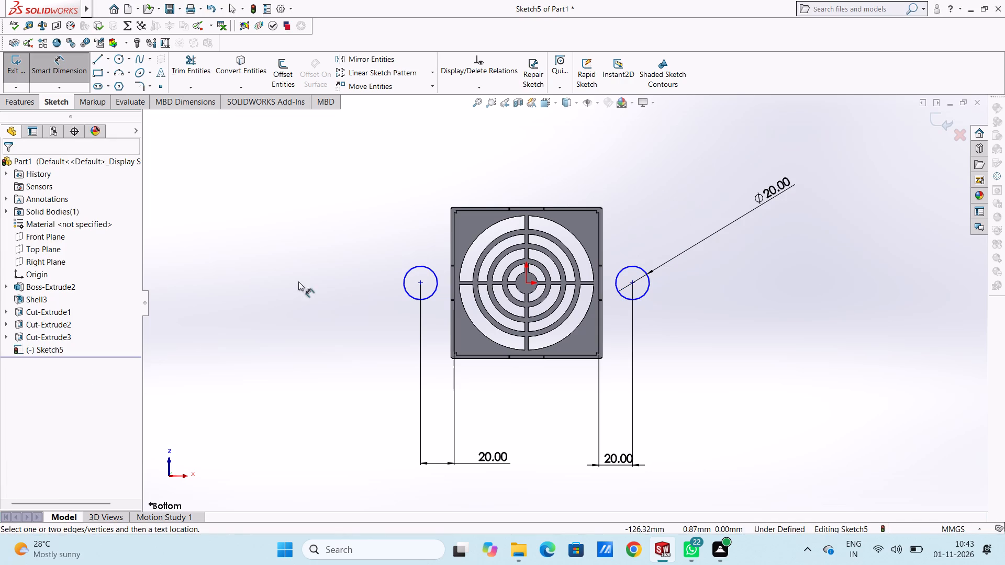
pyautogui.click(405, 293)
pyautogui.click(299, 385)
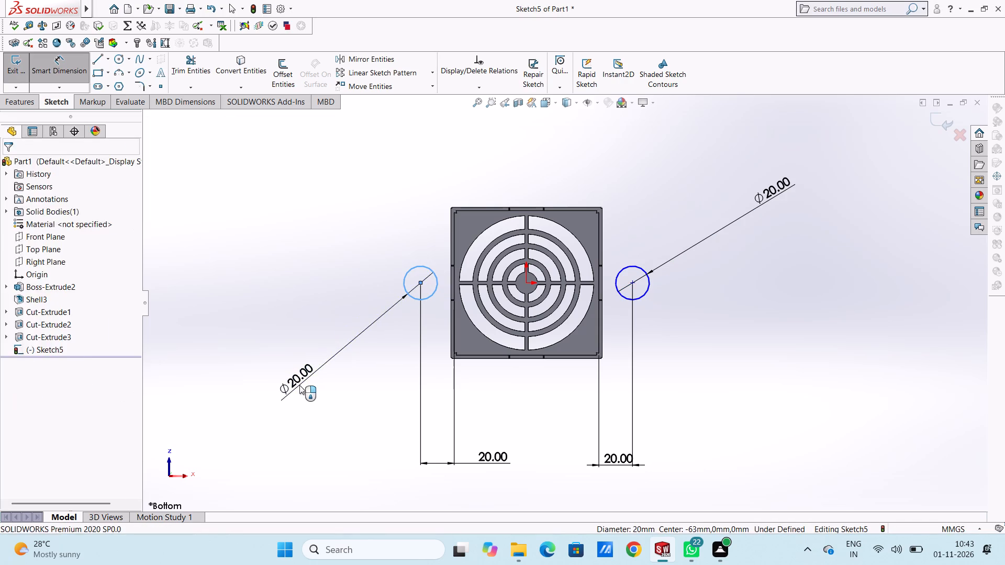
pyautogui.click(251, 367)
pyautogui.click(247, 351)
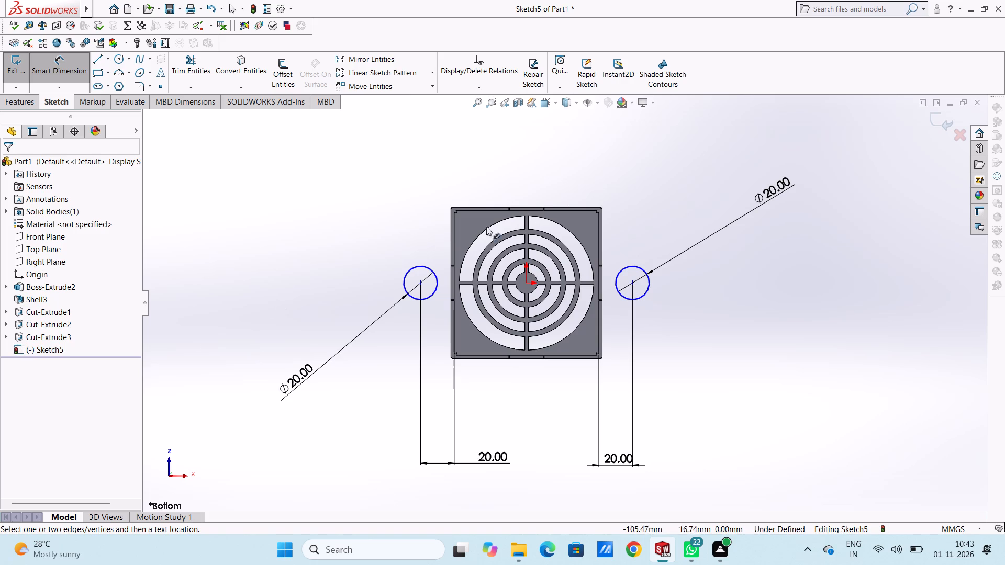
pyautogui.scroll(-3, 488, 295)
pyautogui.click(68, 75)
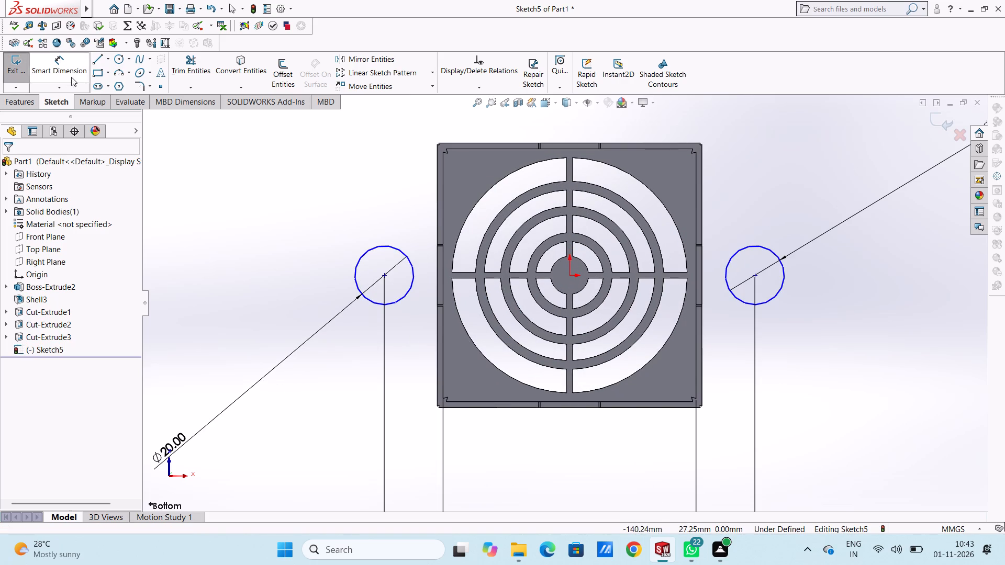
# Sketch a 20 mm vertical line down the left wall's inner rim edge, continuing with a 20 mm horizontal line to the left-hand circle's bottom.
pyautogui.click(97, 56)
pyautogui.scroll(-3, 440, 268)
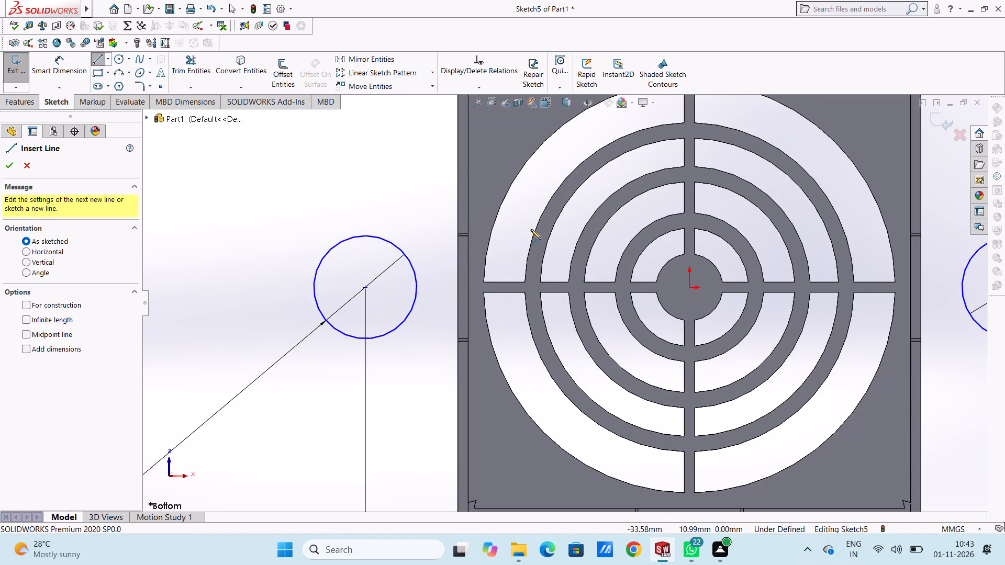
pyautogui.click(468, 237)
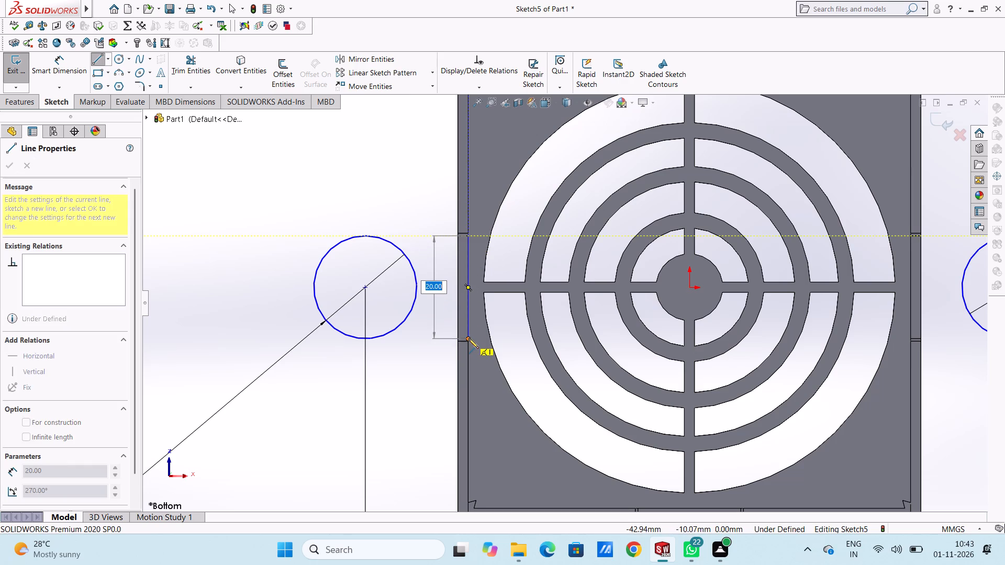
pyautogui.click(468, 337)
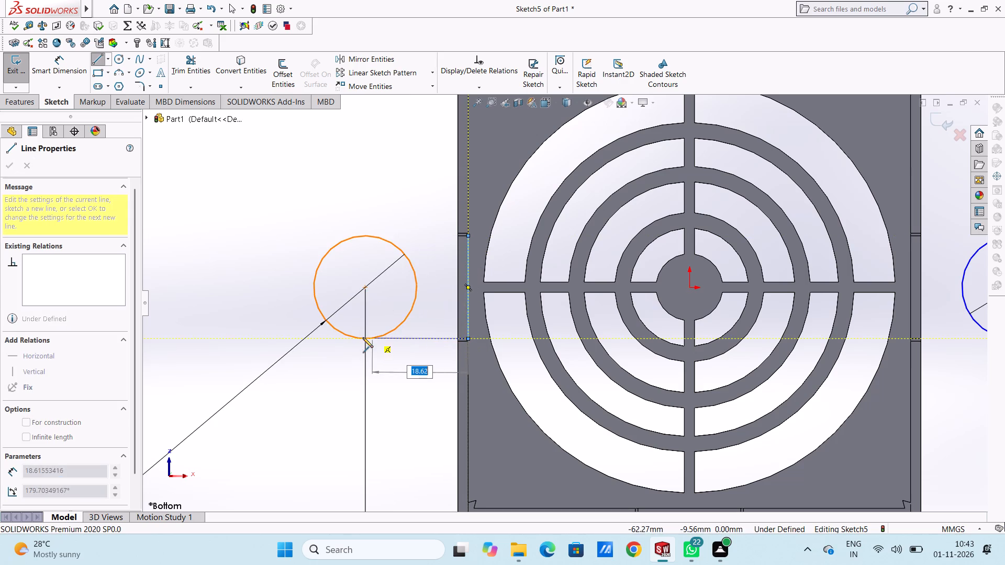
pyautogui.click(365, 340)
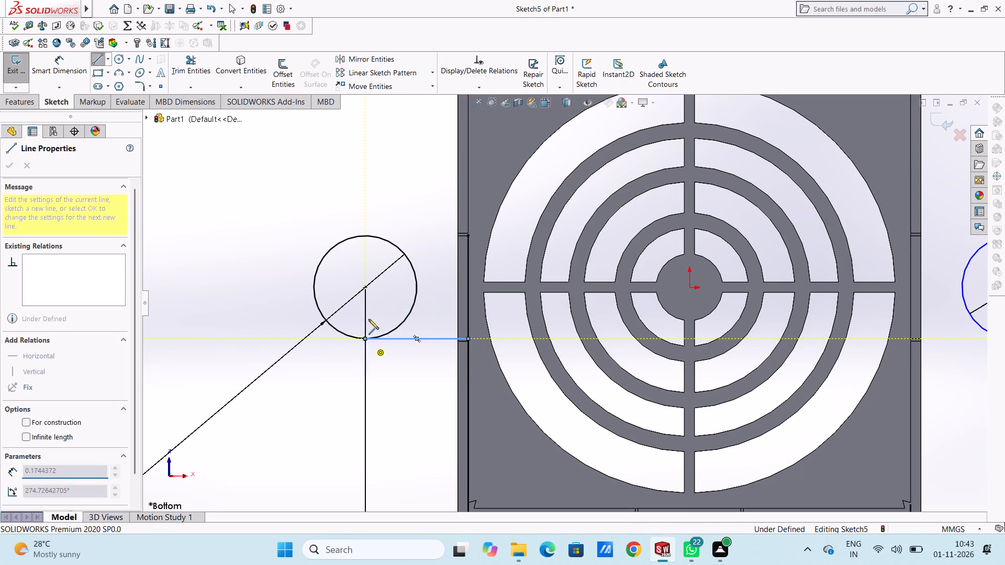
pyautogui.rightClick(377, 254)
pyautogui.doubleClick(387, 262)
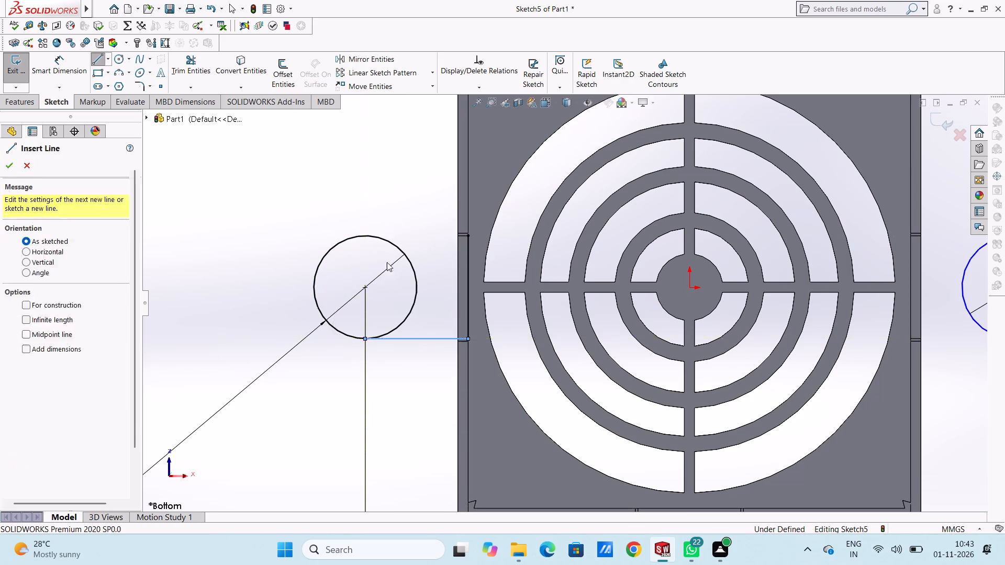
# Sketch a 20 mm horizontal line from the left-hand circle's top to the upper end of the vertical line on the left rim edge.
pyautogui.click(102, 58)
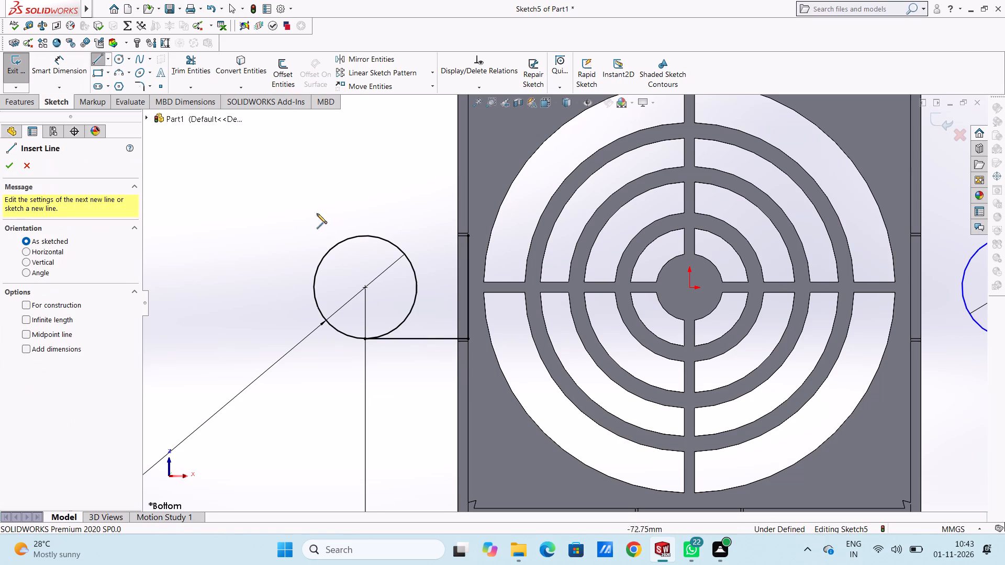
pyautogui.click(363, 233)
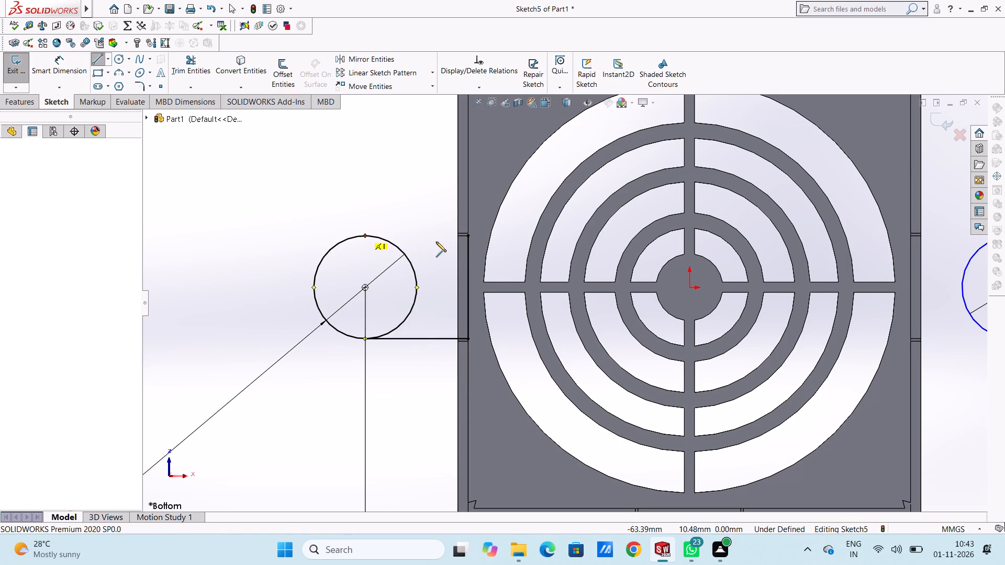
pyautogui.click(468, 236)
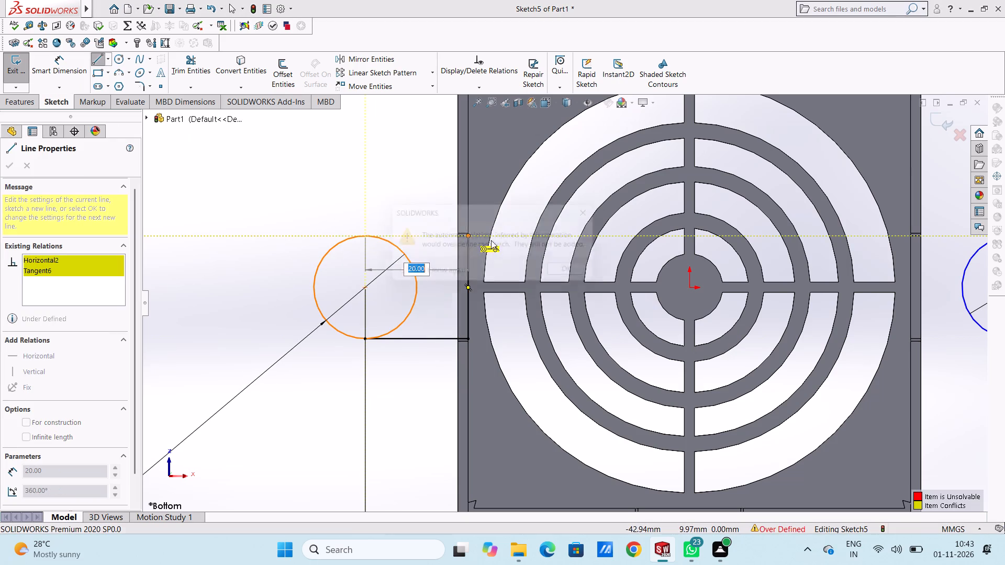
pyautogui.click(605, 209)
pyautogui.rightClick(368, 154)
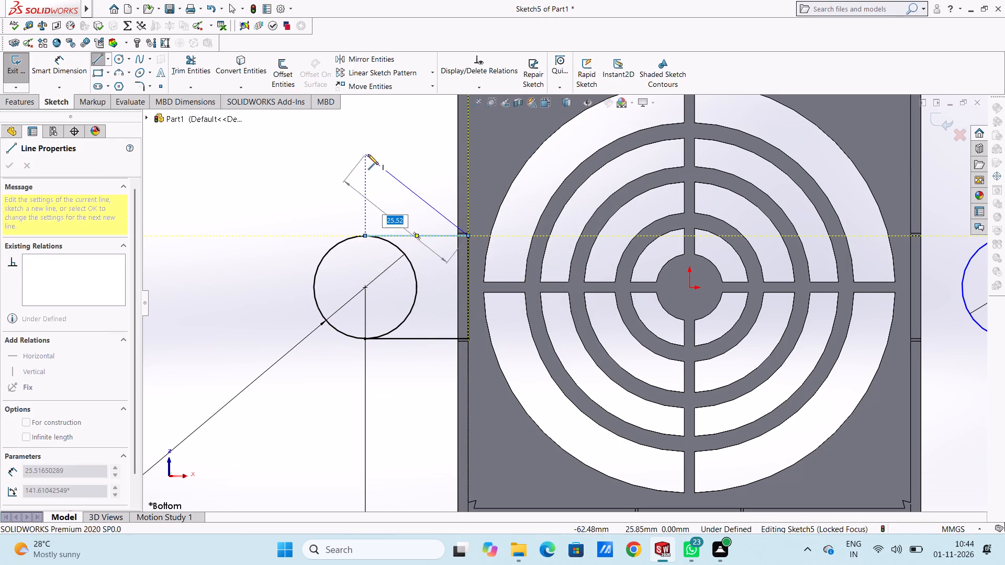
pyautogui.doubleClick(388, 160)
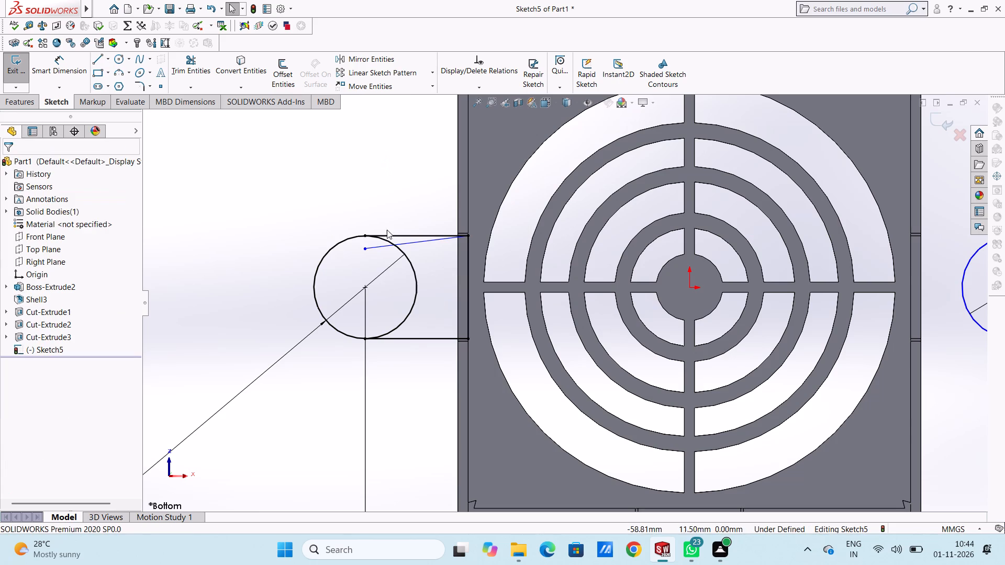
# Delete the stray slanted line just below the upper horizontal line at the left-hand circle.
pyautogui.click(379, 247)
pyautogui.rightClick(339, 179)
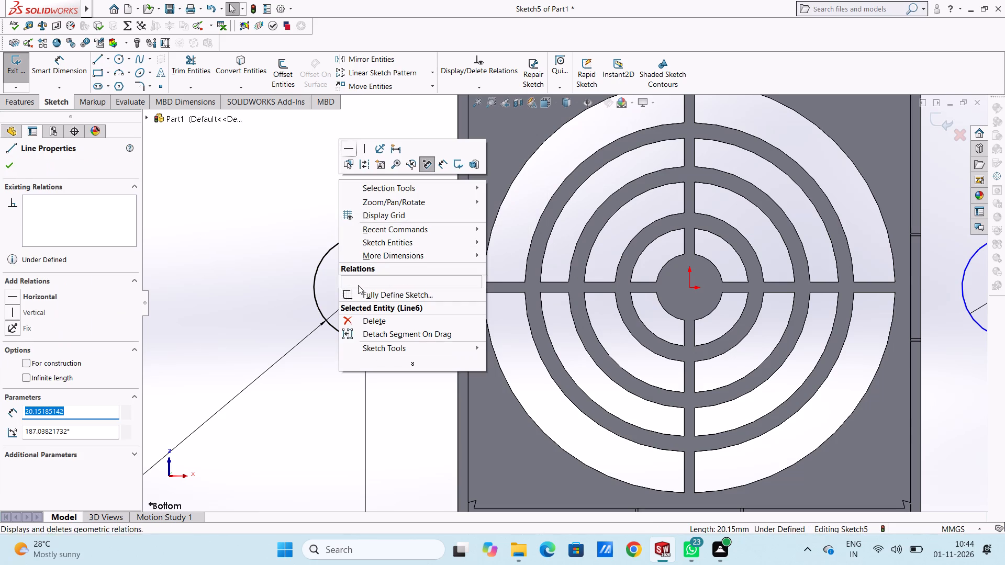
pyautogui.click(366, 325)
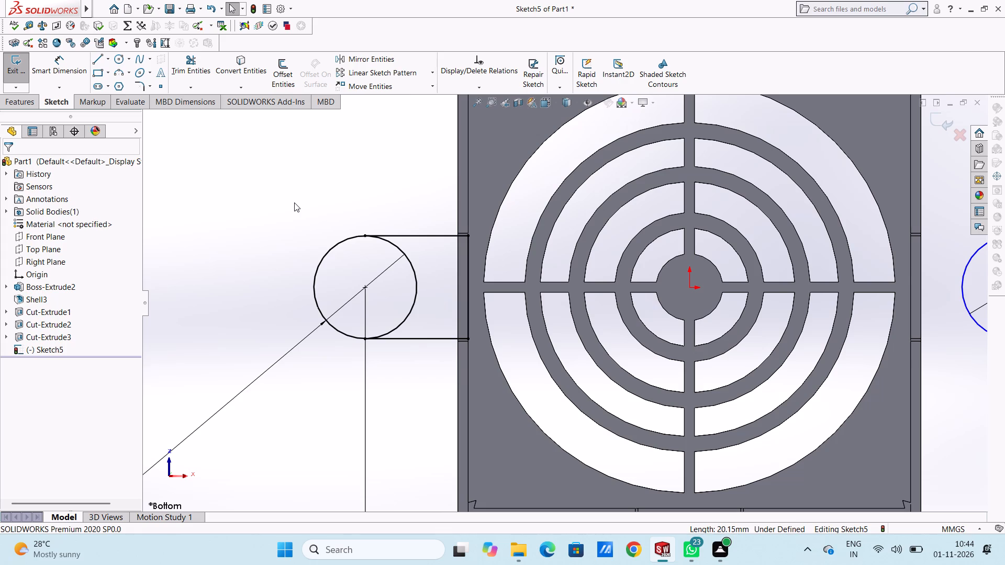
# Sketch a 20 mm horizontal line from the right-hand circle's top to the right wall's inner rim edge, continuing 20 mm down that edge.
pyautogui.click(96, 59)
pyautogui.scroll(4, 729, 375)
pyautogui.scroll(-5, 730, 284)
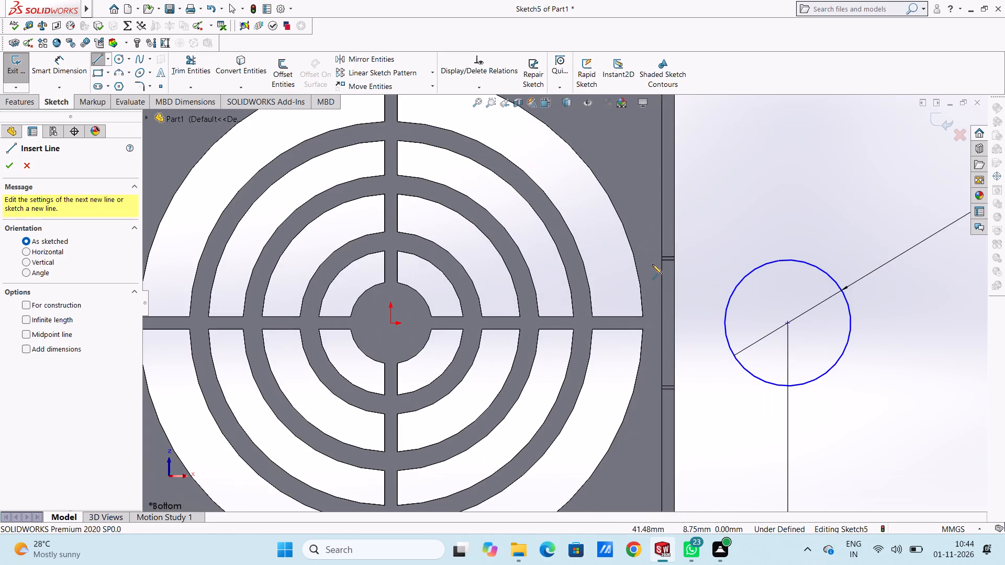
pyautogui.scroll(-5, 654, 264)
pyautogui.scroll(5, 909, 263)
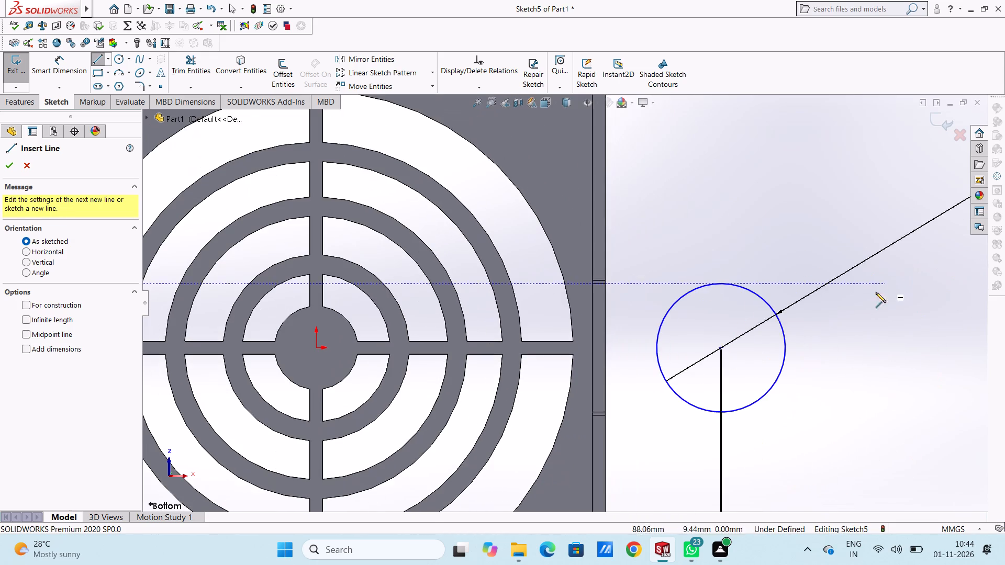
pyautogui.click(721, 283)
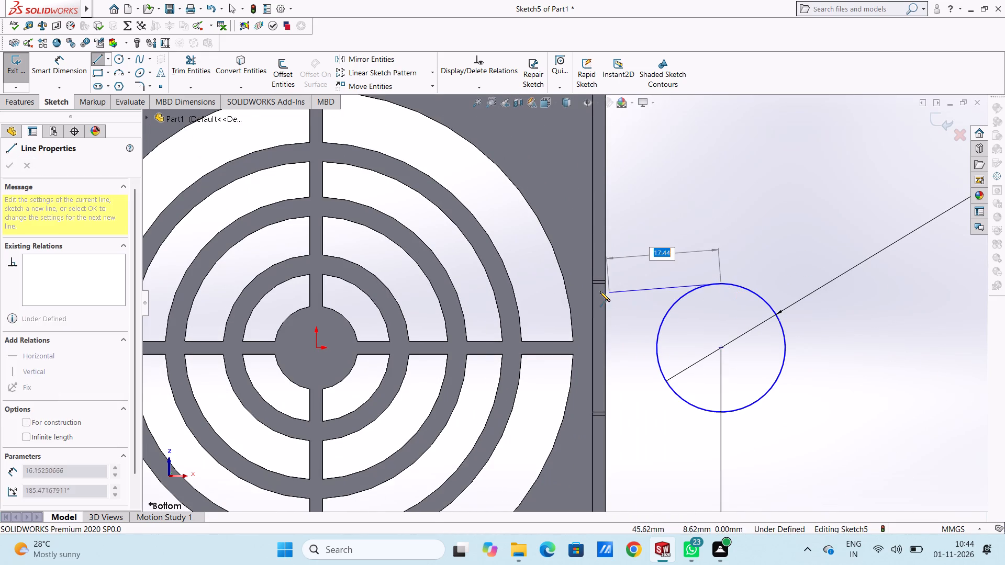
pyautogui.scroll(-6, 598, 291)
pyautogui.click(564, 274)
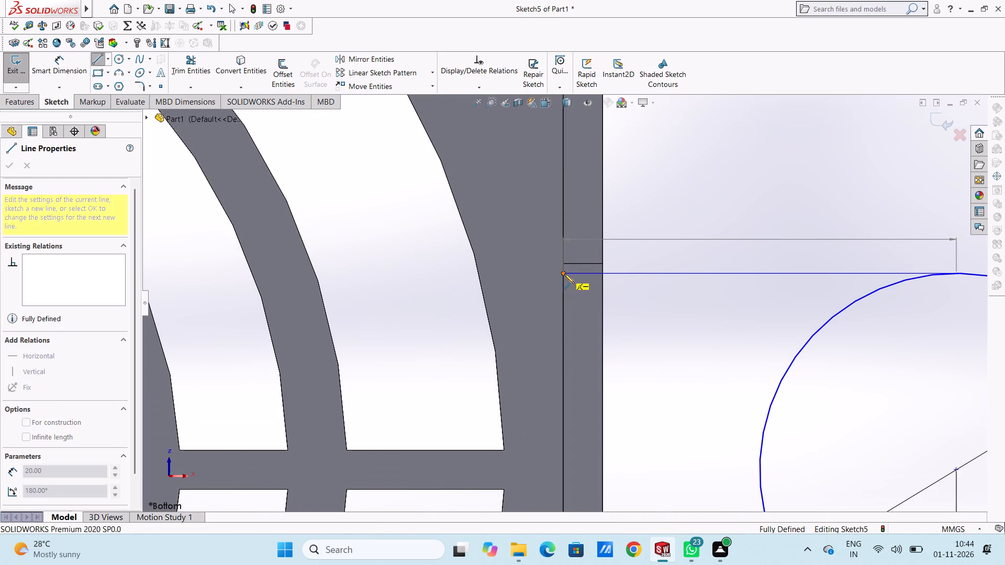
pyautogui.scroll(4, 565, 324)
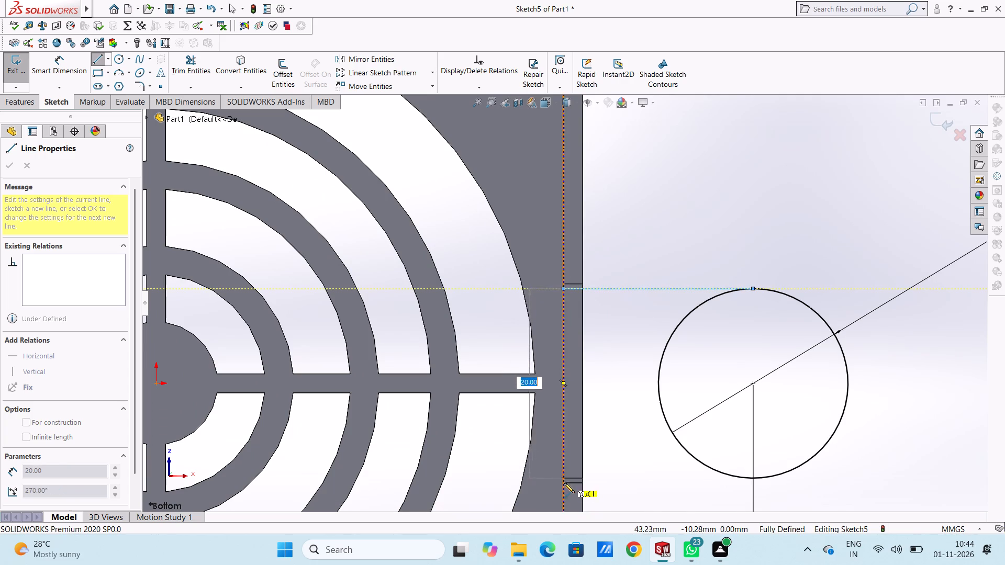
pyautogui.scroll(-6, 564, 483)
pyautogui.click(564, 376)
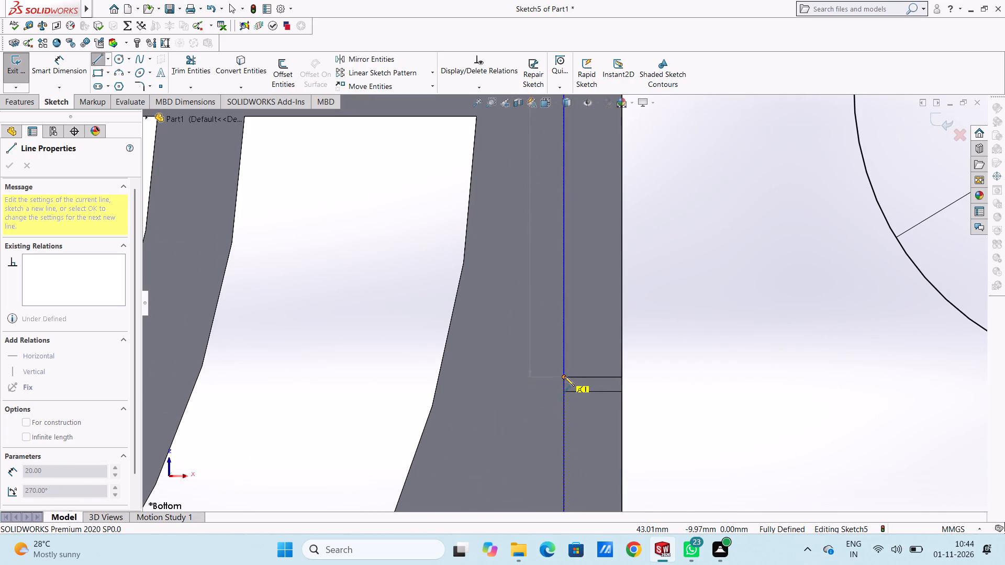
# Continue with a 20 mm horizontal line from the vertical line's lower end to the right-hand circle's bottom, and end the line chain.
pyautogui.scroll(6, 714, 370)
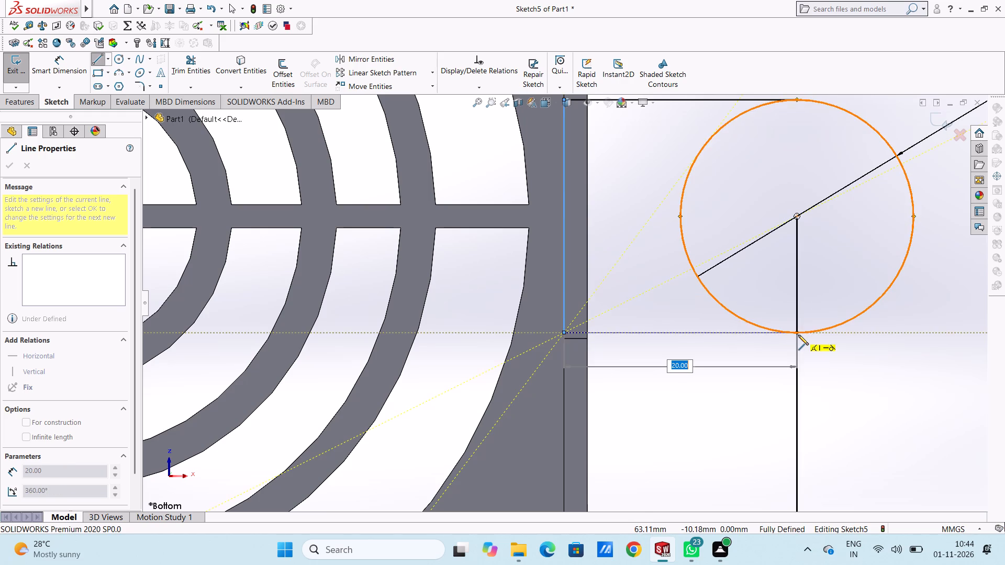
pyautogui.click(798, 333)
pyautogui.rightClick(842, 247)
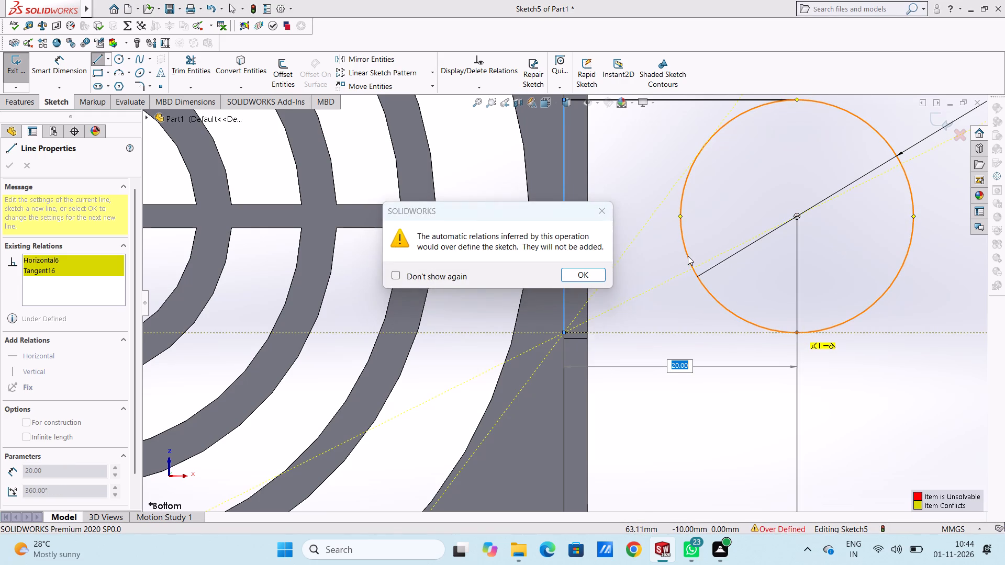
pyautogui.click(596, 210)
pyautogui.rightClick(848, 230)
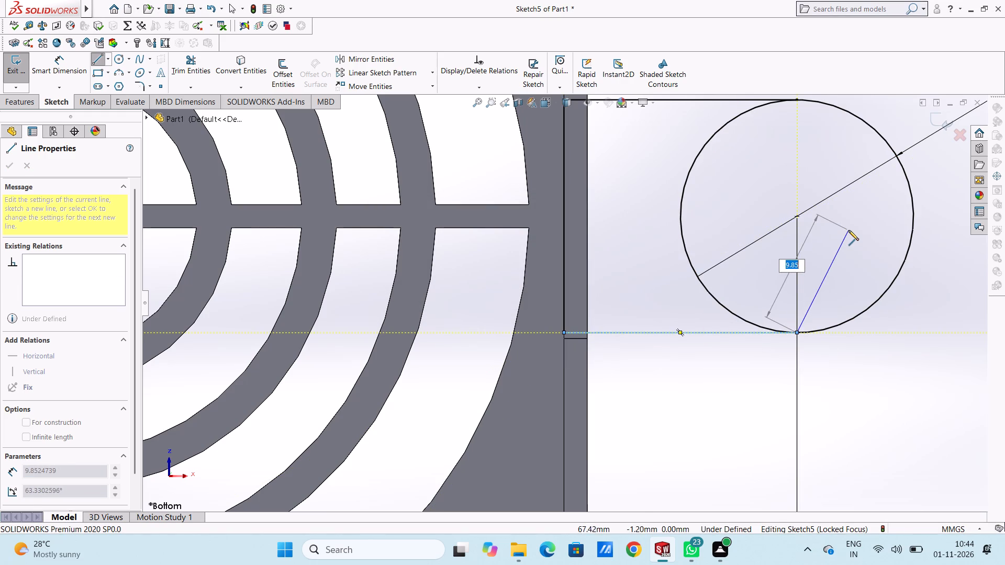
pyautogui.click(865, 331)
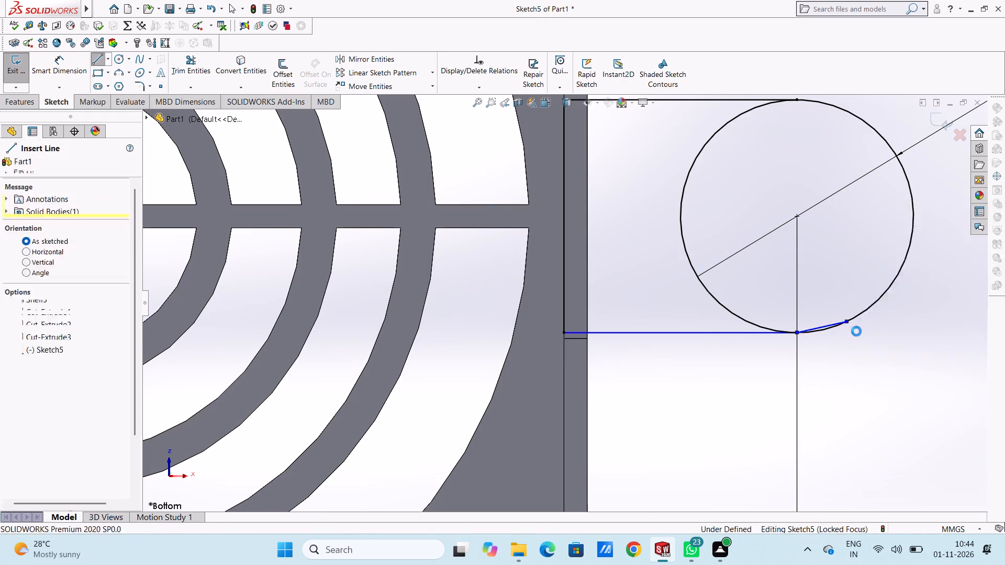
pyautogui.click(817, 295)
pyautogui.scroll(5, 679, 320)
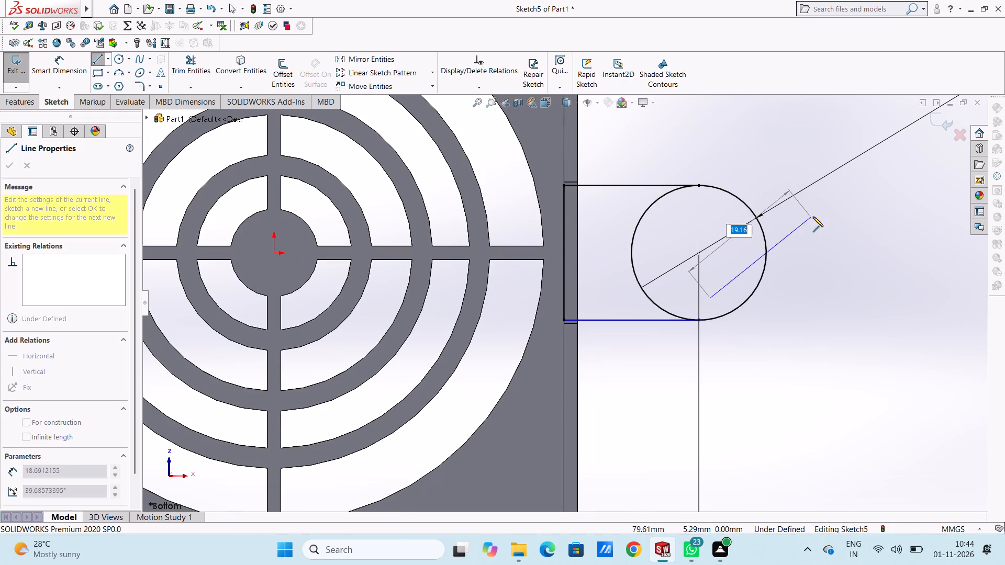
pyautogui.rightClick(813, 217)
pyautogui.click(831, 223)
pyautogui.click(810, 248)
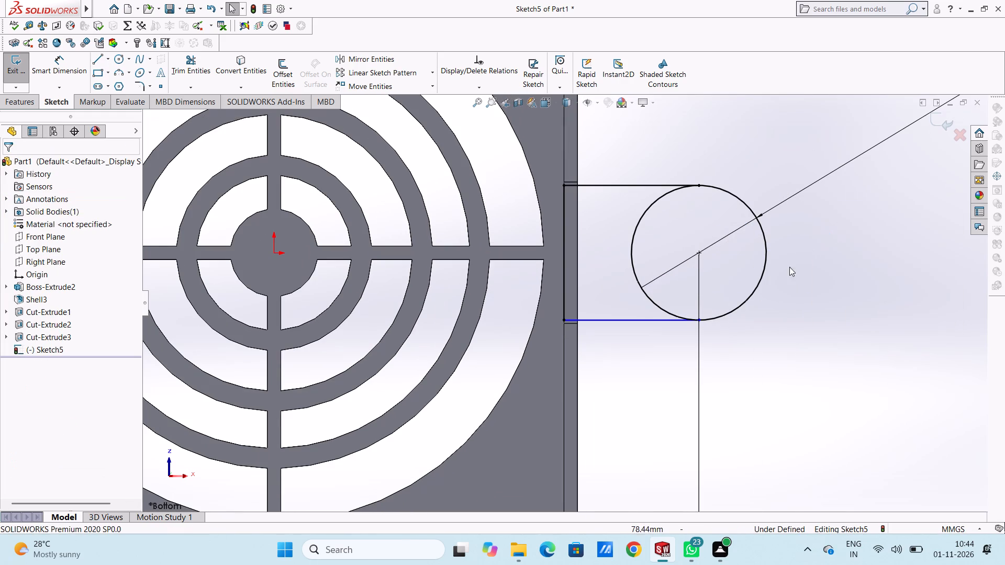
pyautogui.scroll(6, 472, 275)
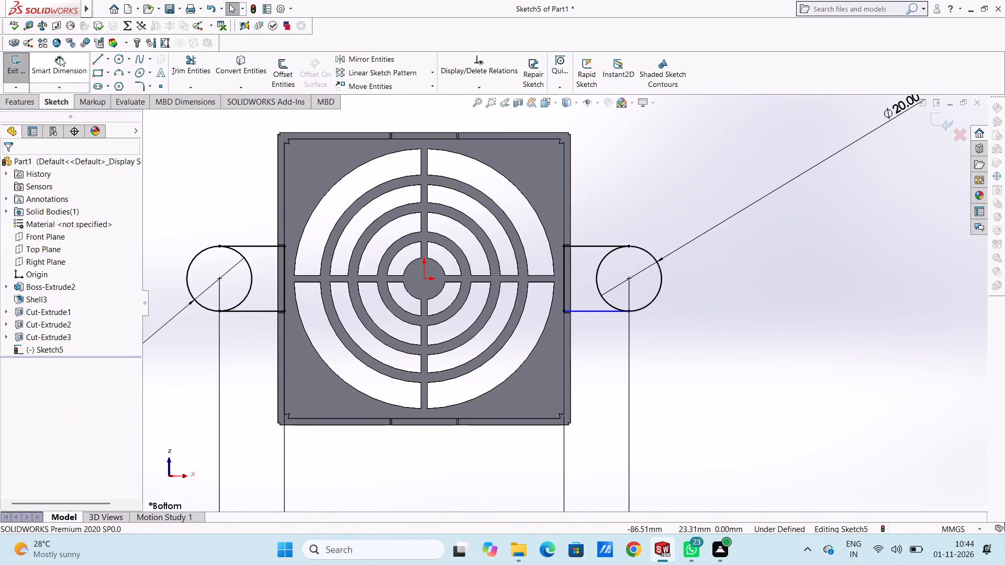
# Trim away the inner half of each 20 mm circle so both side tabs have open rounded ends.
pyautogui.click(185, 60)
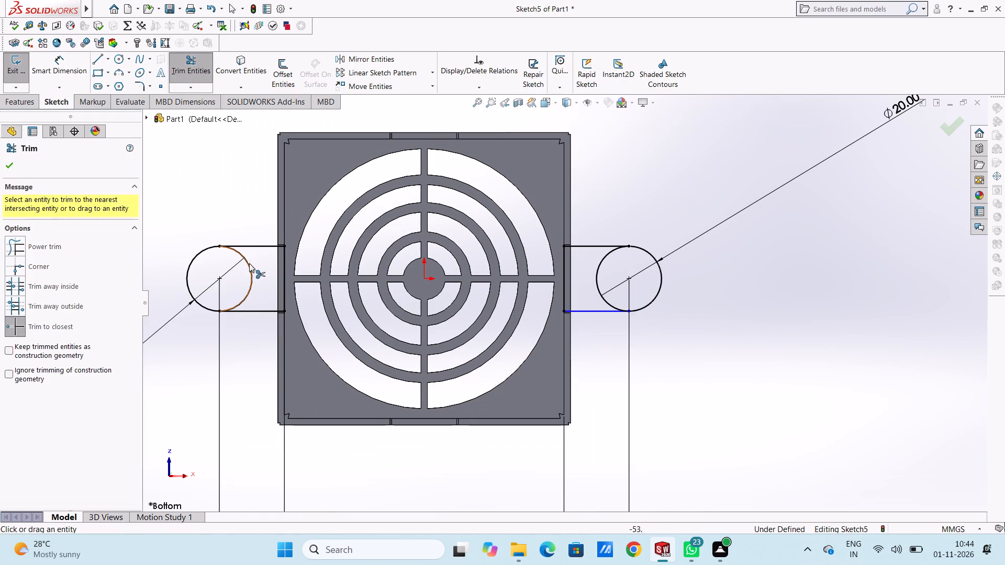
pyautogui.click(246, 264)
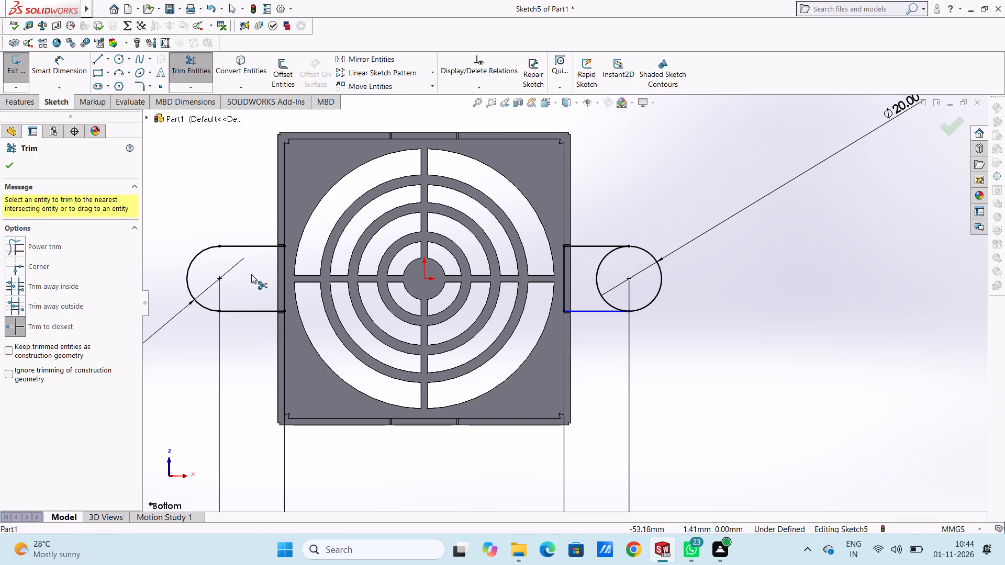
pyautogui.click(598, 270)
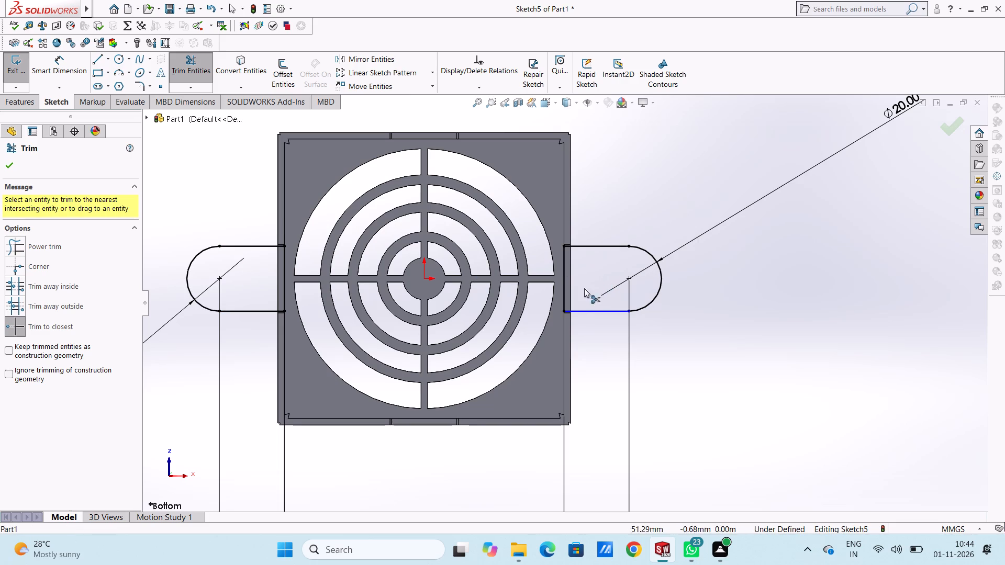
pyautogui.scroll(4, 499, 337)
pyautogui.click(4, 166)
pyautogui.click(256, 207)
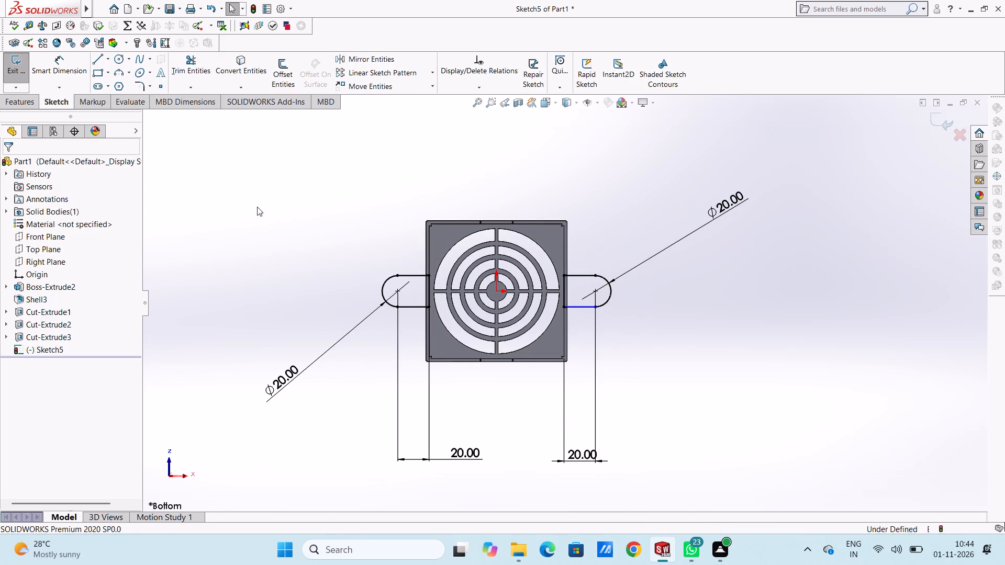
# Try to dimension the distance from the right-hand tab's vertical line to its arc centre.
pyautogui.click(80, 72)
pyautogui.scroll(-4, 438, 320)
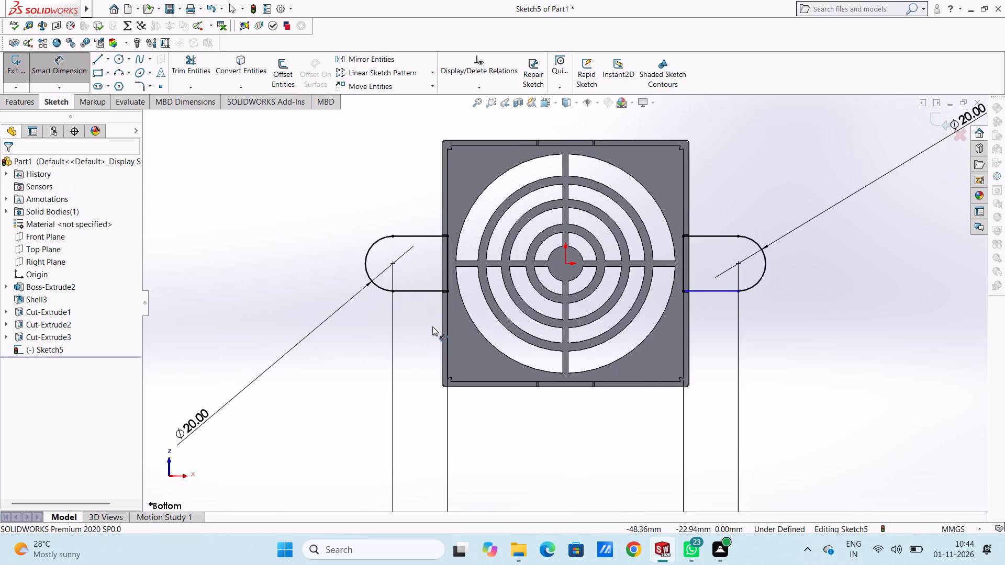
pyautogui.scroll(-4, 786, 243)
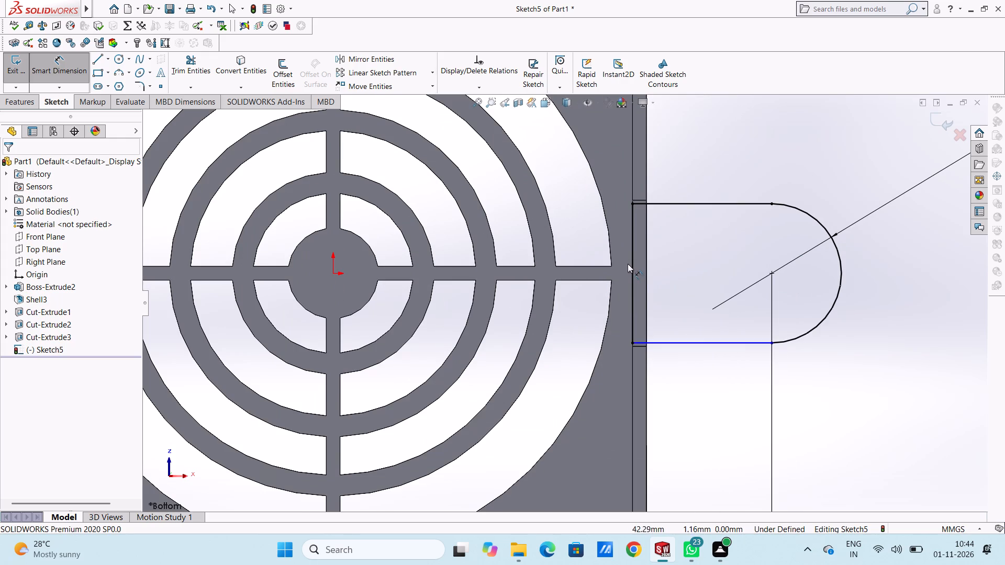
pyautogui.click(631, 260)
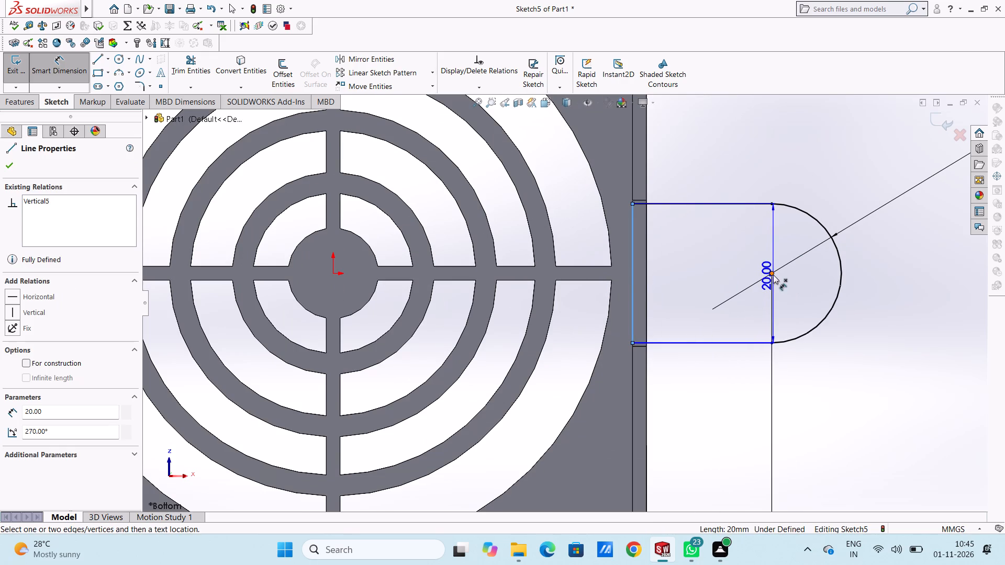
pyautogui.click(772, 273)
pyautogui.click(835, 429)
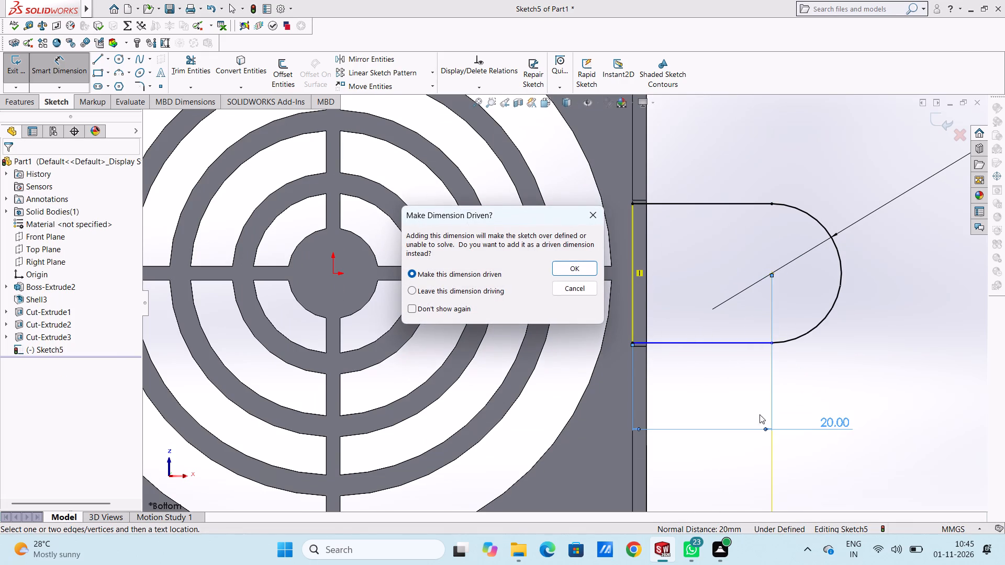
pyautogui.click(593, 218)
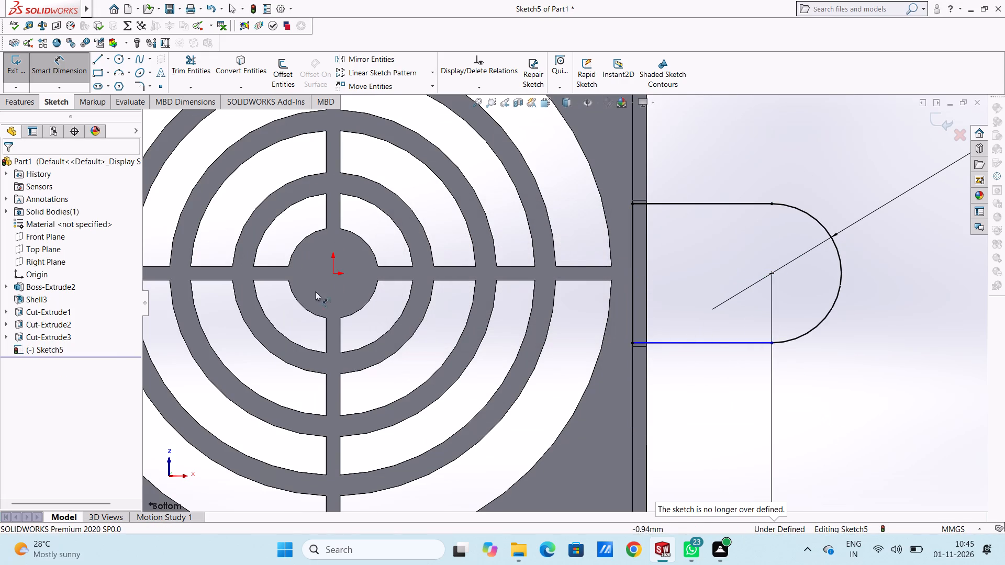
# Dimension the right-hand tab's lower horizontal line at 10 mm from the origin.
pyautogui.click(333, 273)
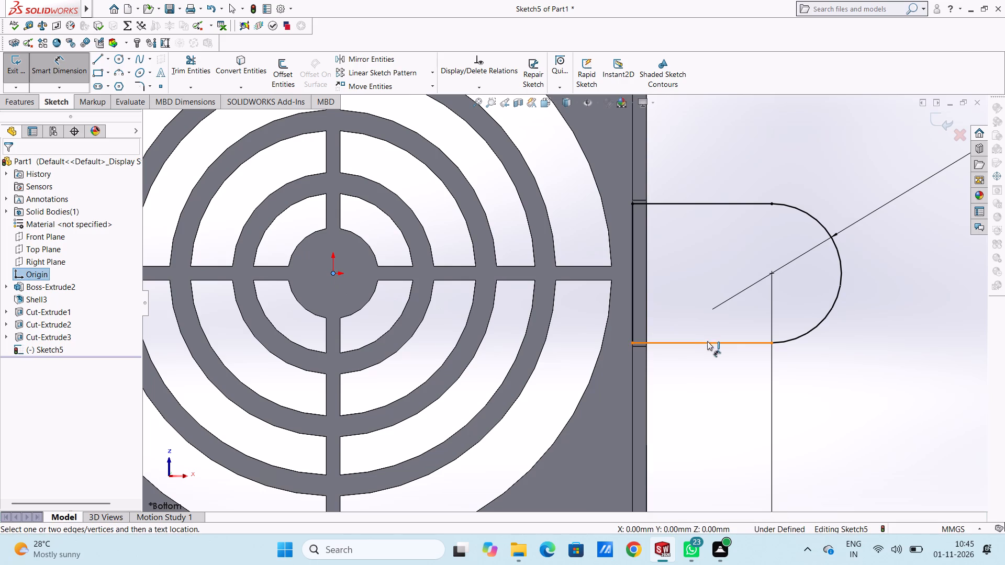
pyautogui.click(708, 342)
pyautogui.click(435, 325)
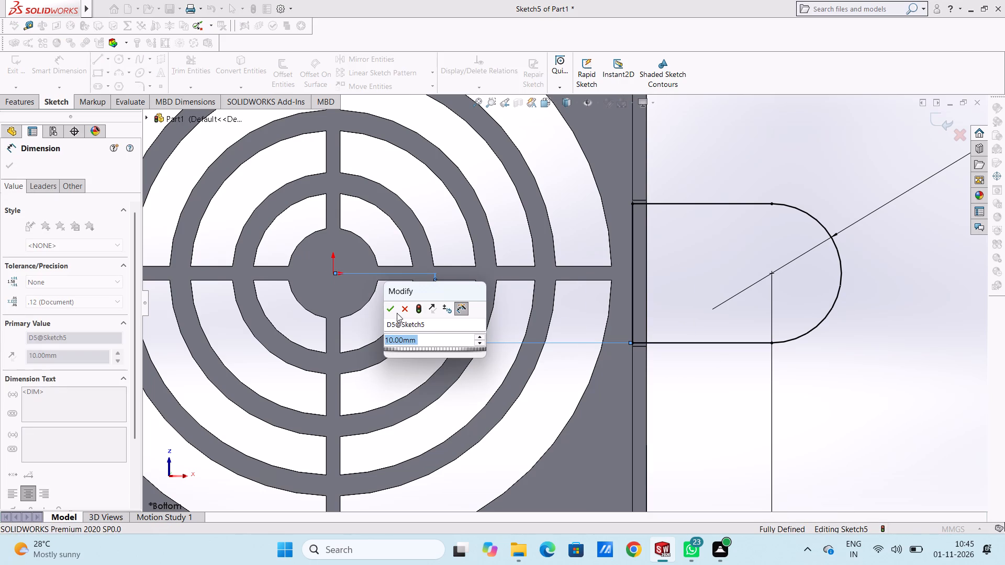
pyautogui.click(393, 306)
pyautogui.click(368, 256)
pyautogui.click(384, 239)
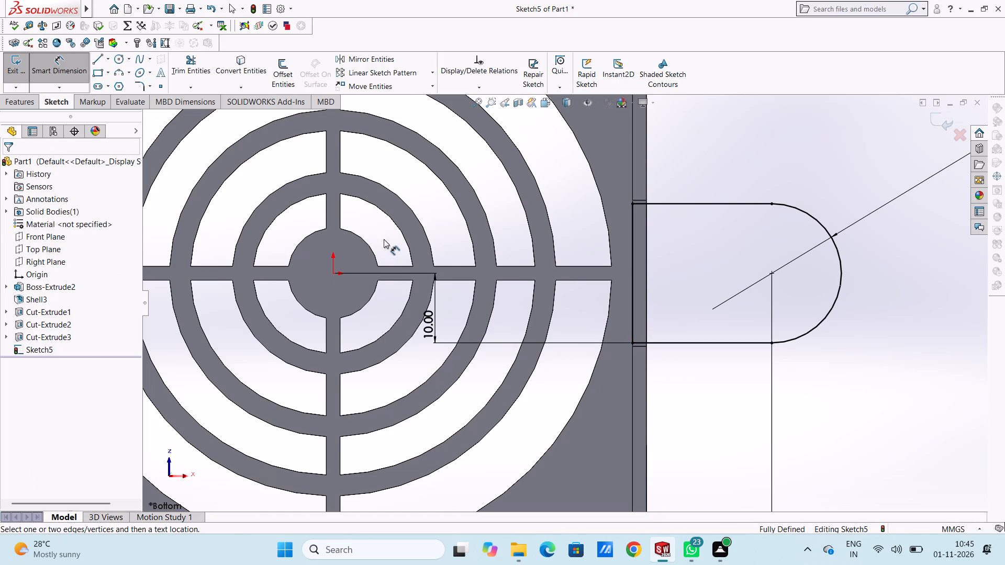
pyautogui.scroll(5, 392, 246)
pyautogui.click(68, 66)
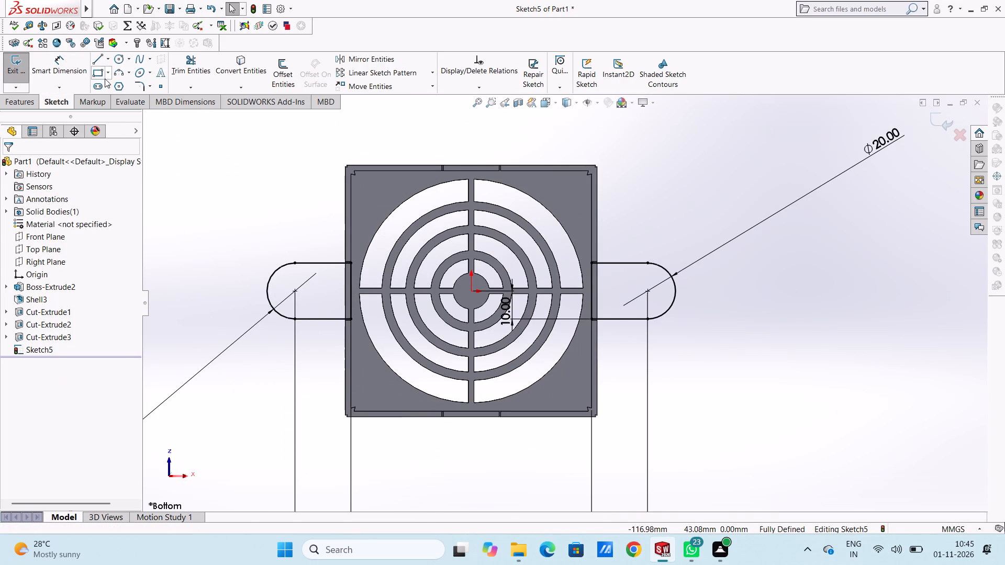
# Sketch a circle at each tab's arc centre, about 5.3 mm radius in the left-hand tab and 4.3 mm in the right-hand tab.
pyautogui.click(116, 61)
pyautogui.scroll(-3, 331, 324)
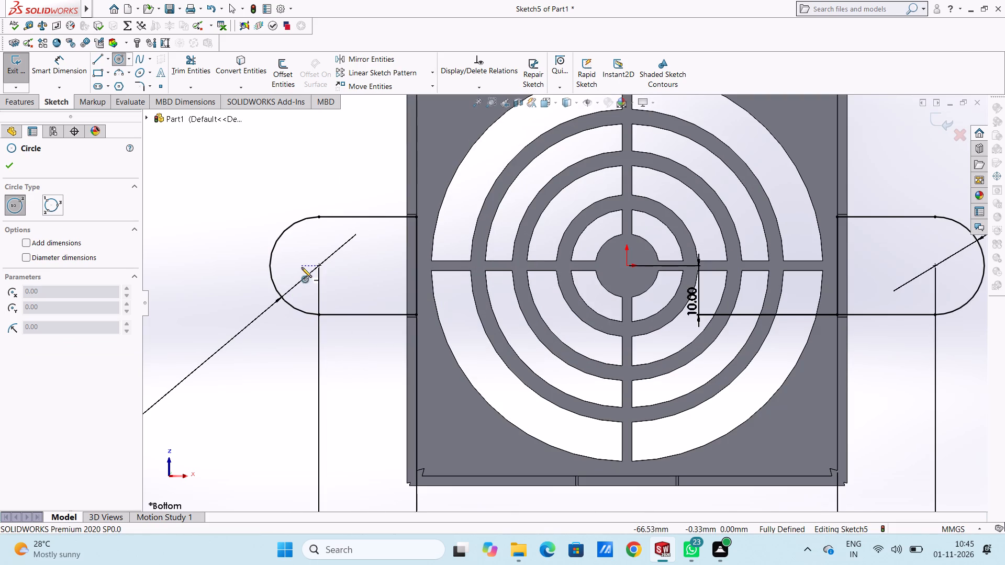
pyautogui.click(319, 264)
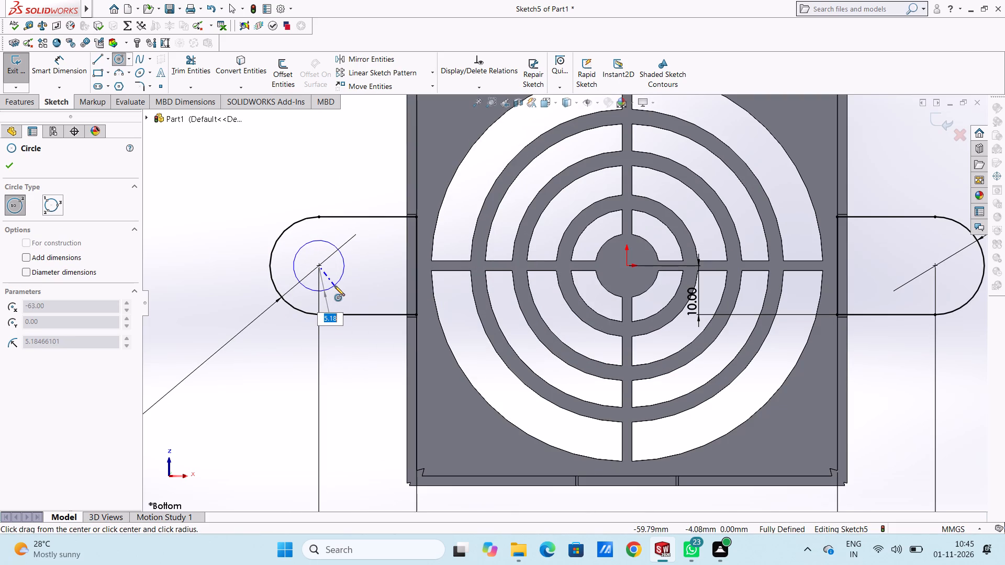
pyautogui.click(335, 286)
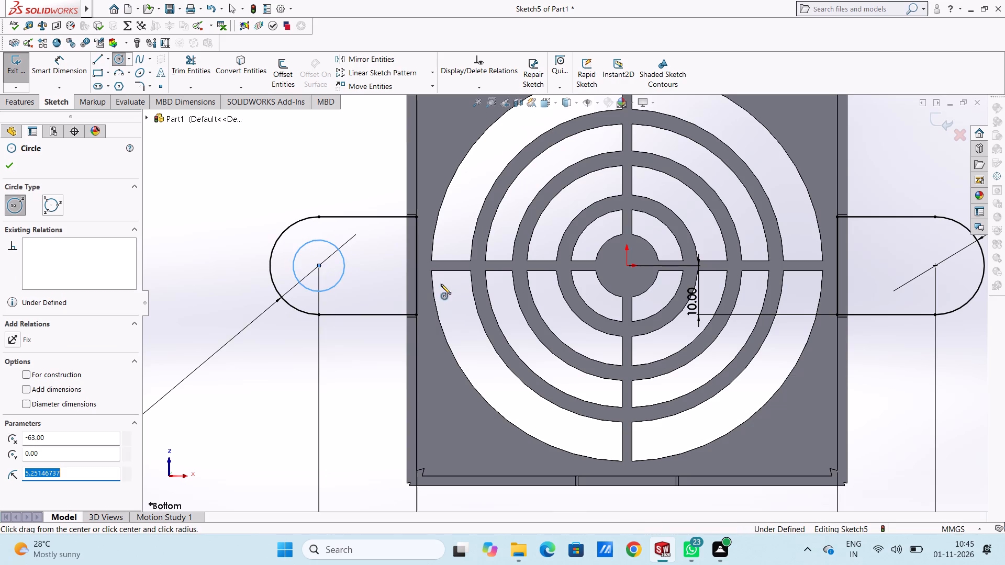
pyautogui.click(935, 264)
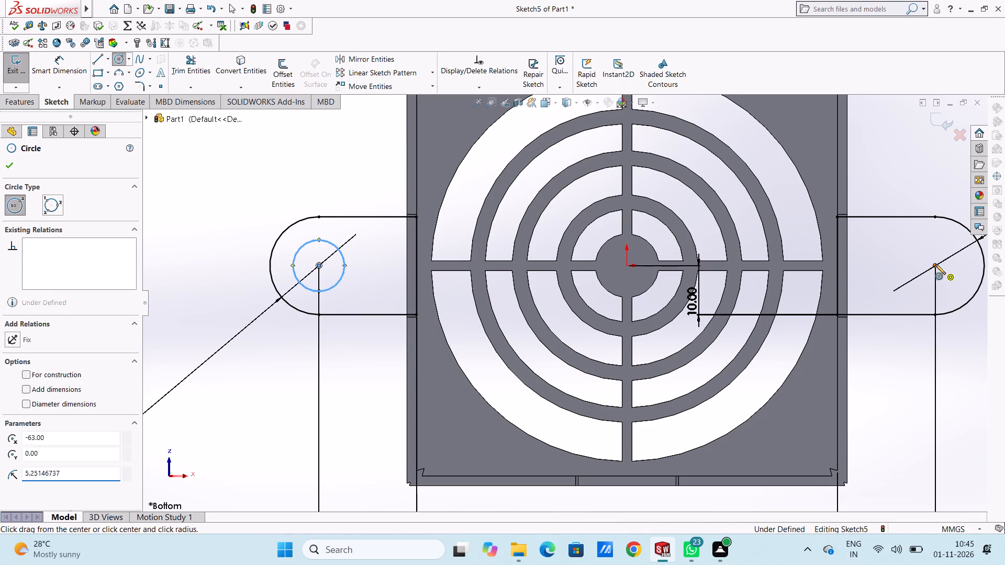
pyautogui.click(943, 285)
pyautogui.scroll(4, 527, 301)
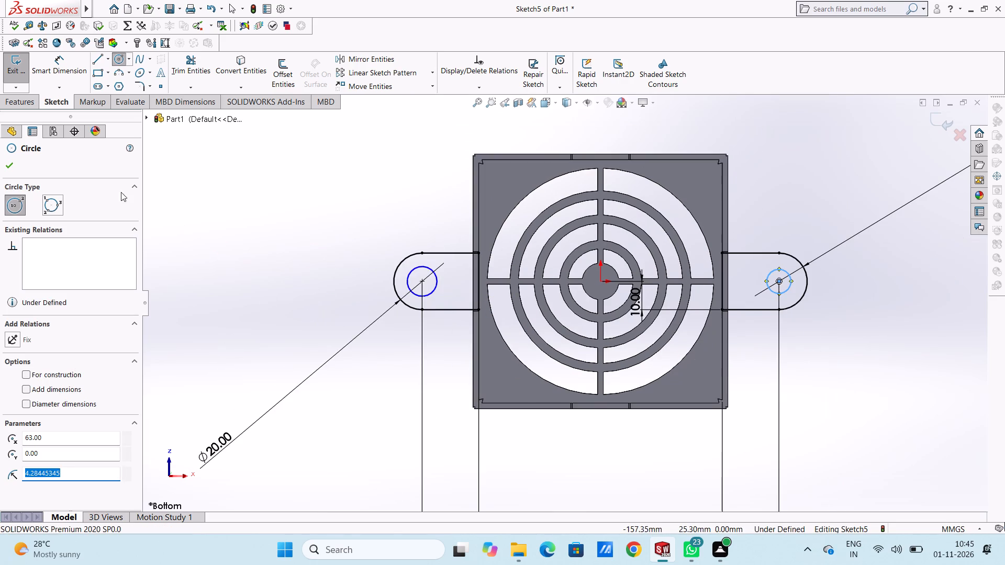
pyautogui.click(12, 165)
pyautogui.click(338, 213)
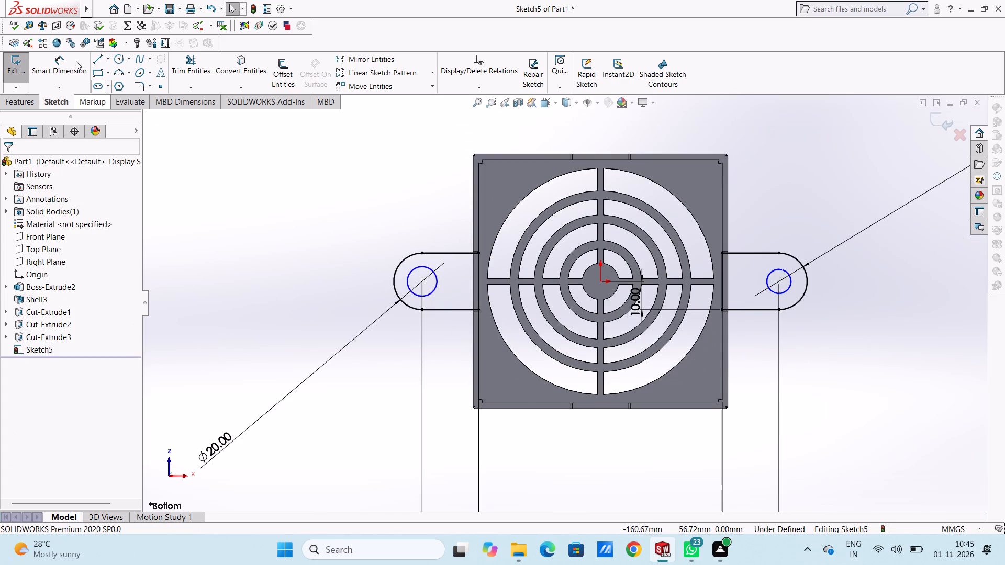
# Dimension the left-hand tab's inner circle to a 10 mm diameter.
pyautogui.click(76, 61)
pyautogui.click(418, 265)
pyautogui.click(338, 191)
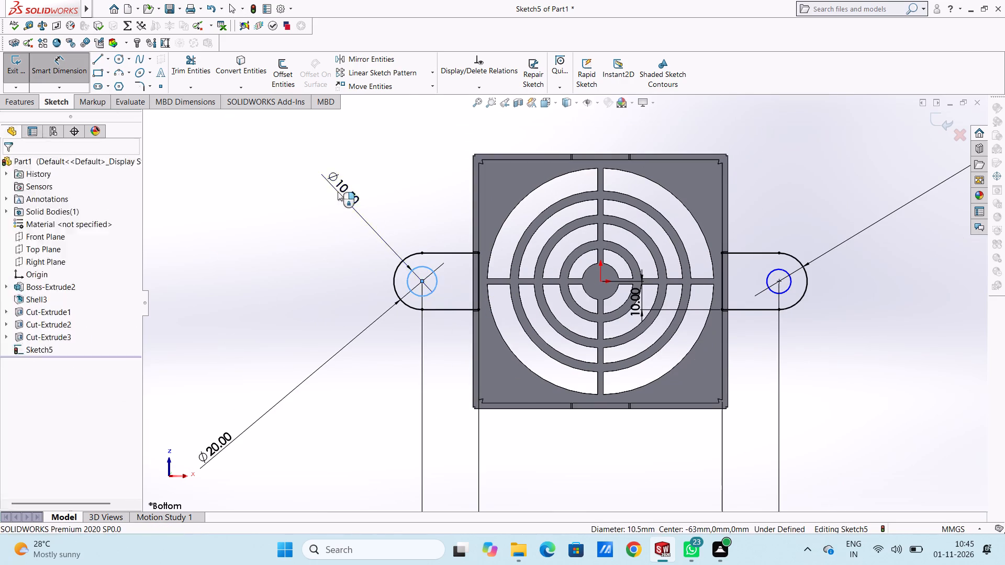
pyautogui.write('10')
pyautogui.press('Return')
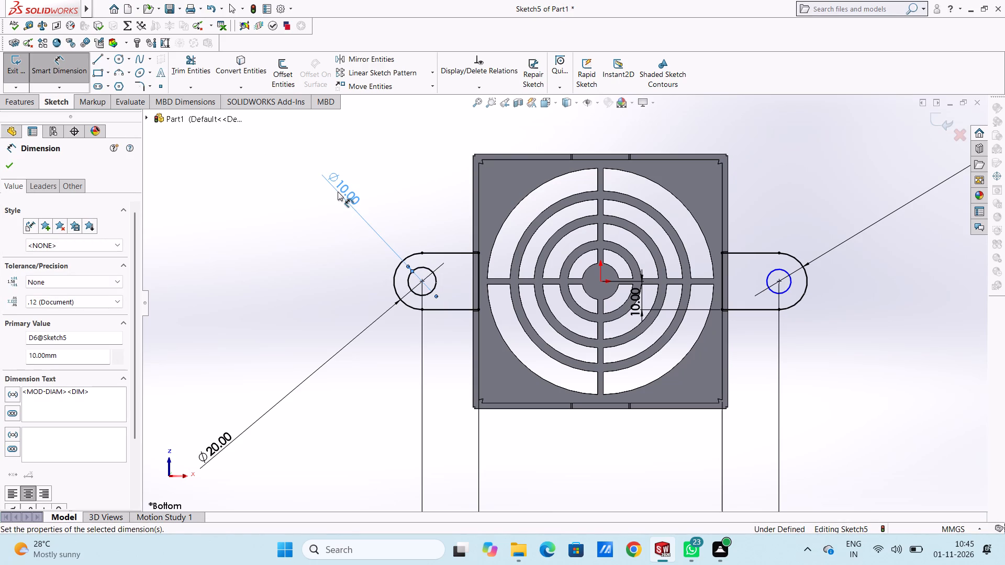
pyautogui.click(260, 248)
# Dimension the right-hand tab's inner circle to a 10 mm diameter.
pyautogui.click(782, 270)
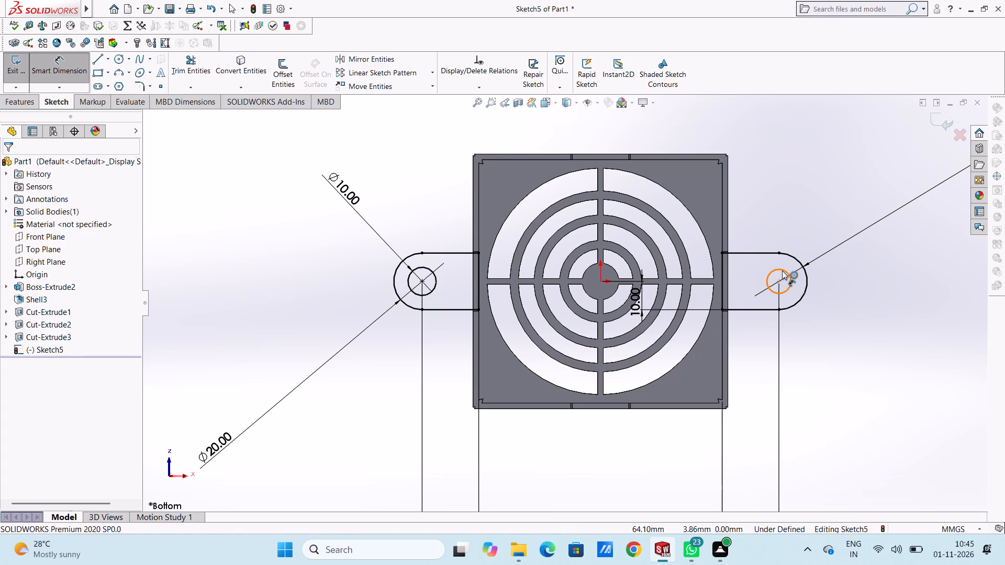
pyautogui.click(863, 183)
pyautogui.write('10')
pyautogui.press('Return')
pyautogui.click(751, 213)
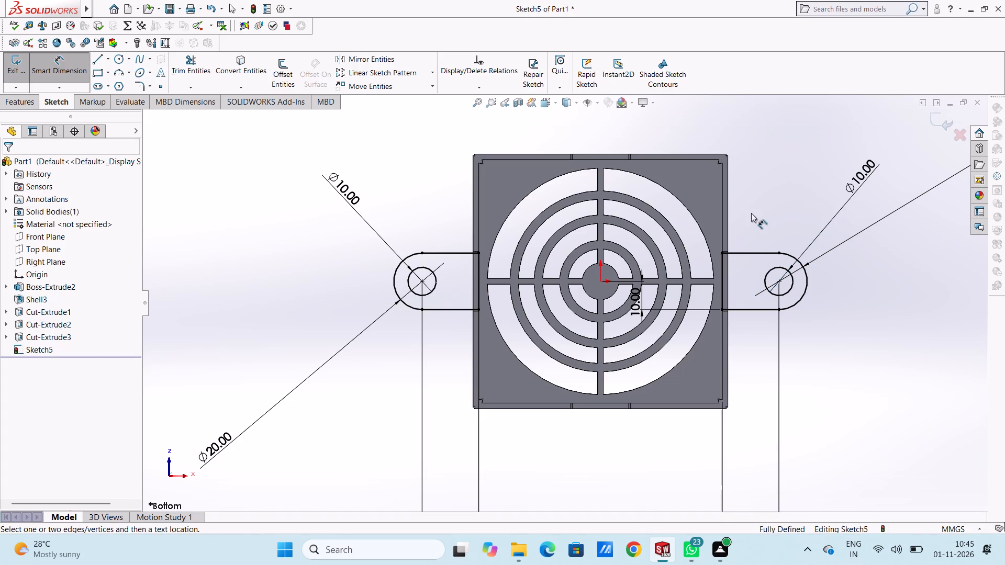
pyautogui.scroll(3, 604, 164)
pyautogui.scroll(-2, 567, 328)
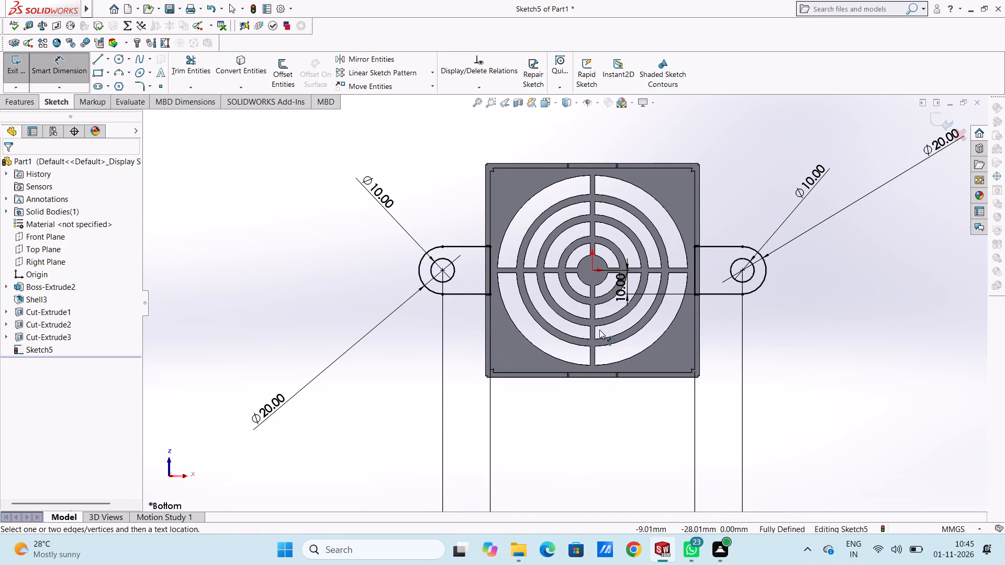
pyautogui.click(68, 73)
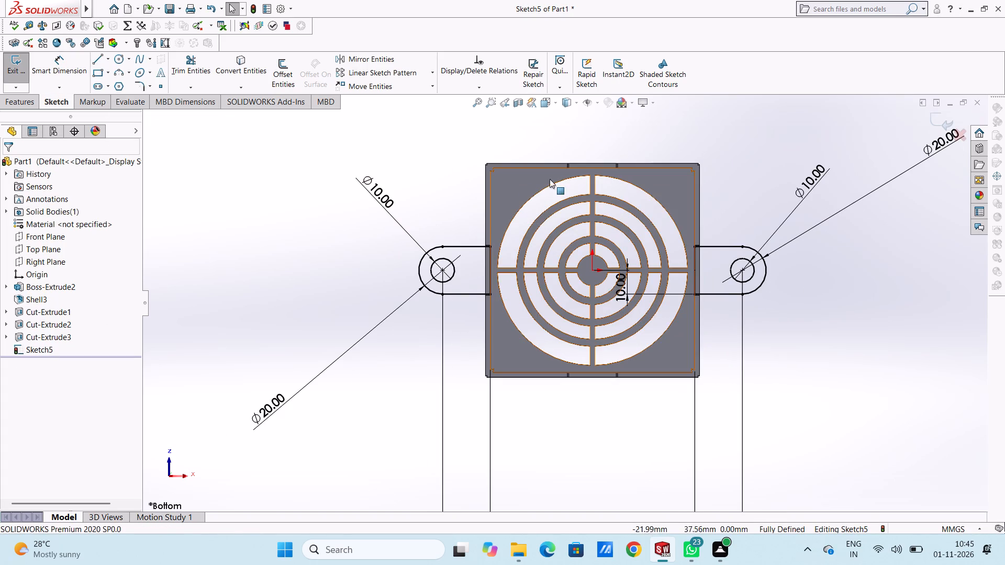
# Sketch a 10 mm radius circle above the grille, vertically aligned with the origin and centred about 66 mm from it.
pyautogui.scroll(2, 576, 167)
pyautogui.scroll(-4, 618, 227)
pyautogui.scroll(3, 557, 176)
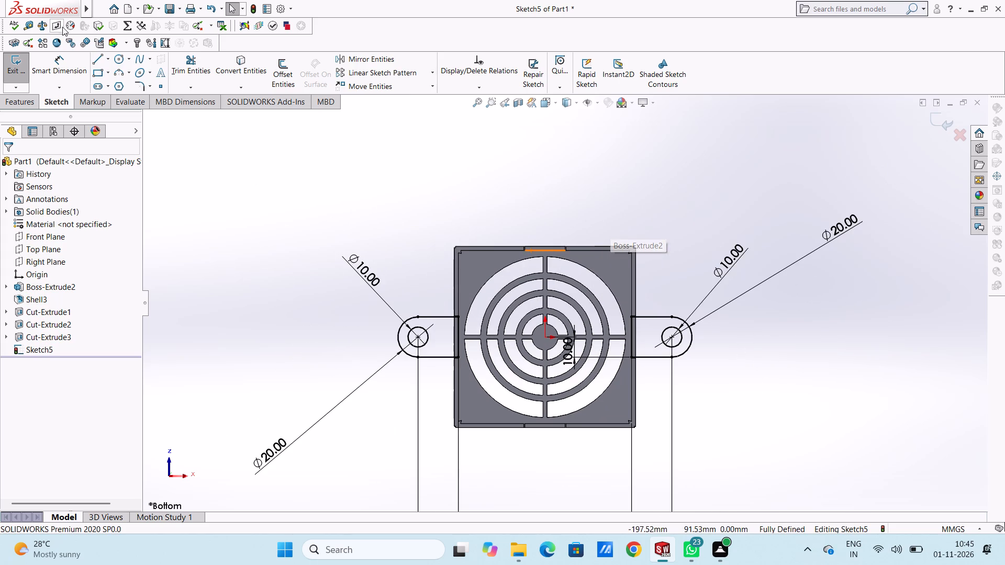
pyautogui.click(121, 54)
pyautogui.scroll(-3, 502, 220)
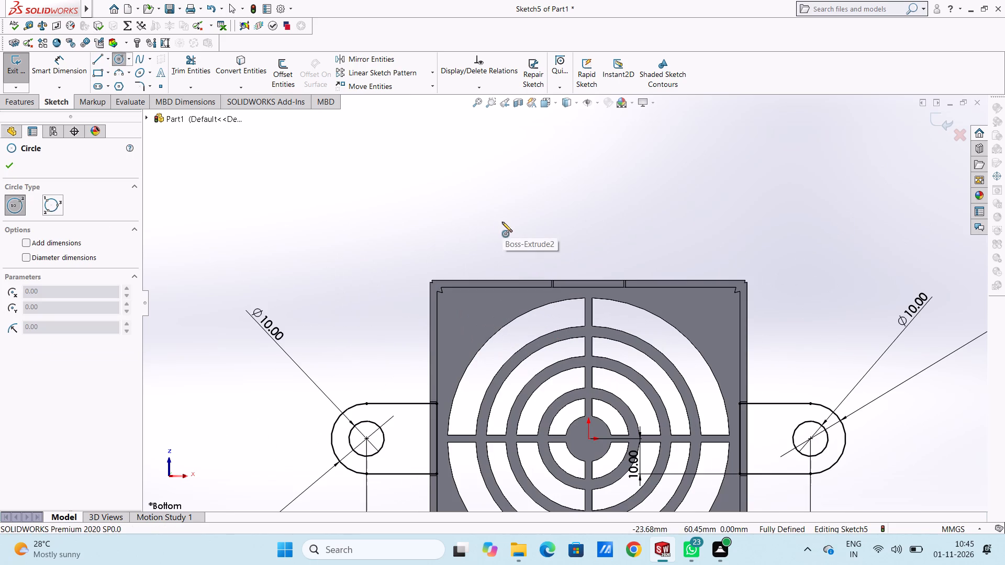
pyautogui.click(589, 207)
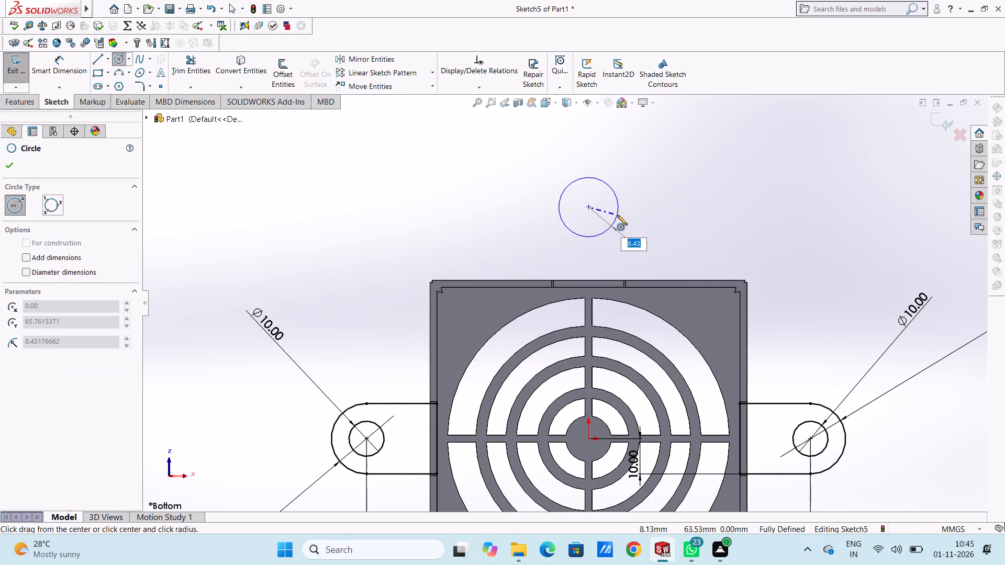
pyautogui.write('10')
pyautogui.press('Return')
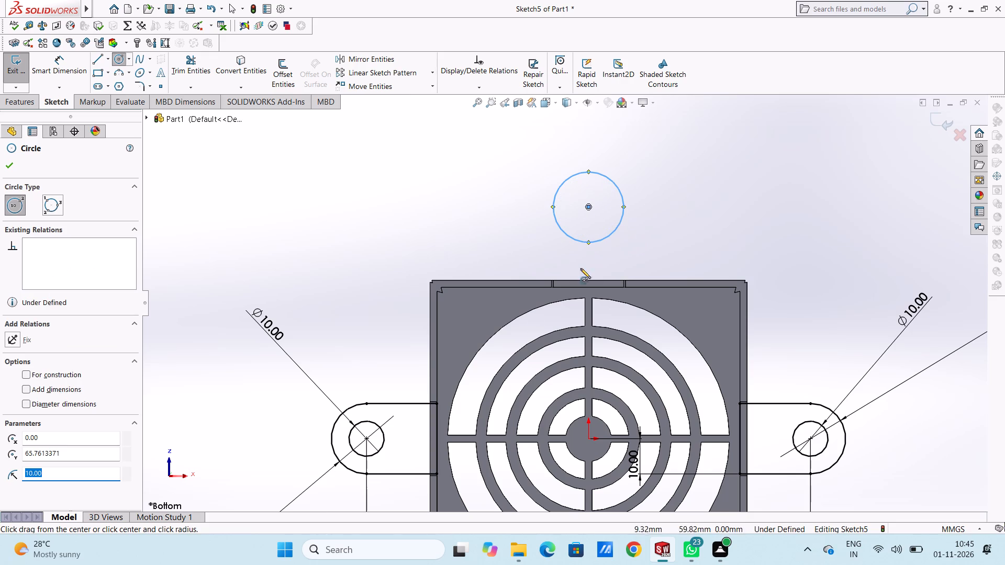
# Sketch a 10 mm radius circle below the grille, vertically aligned with the origin and centred about 68 mm from it.
pyautogui.scroll(8, 526, 324)
pyautogui.scroll(-4, 571, 396)
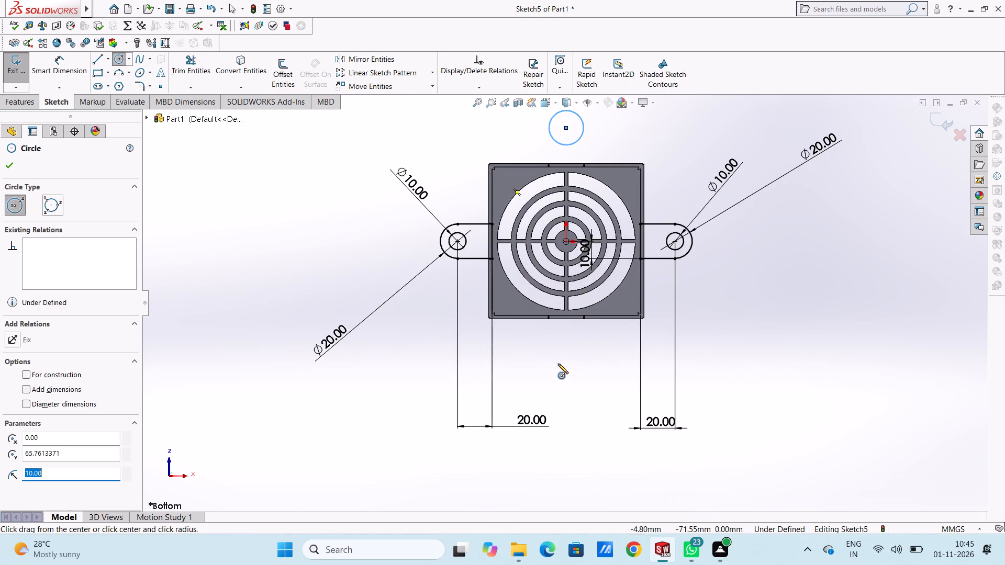
pyautogui.click(565, 358)
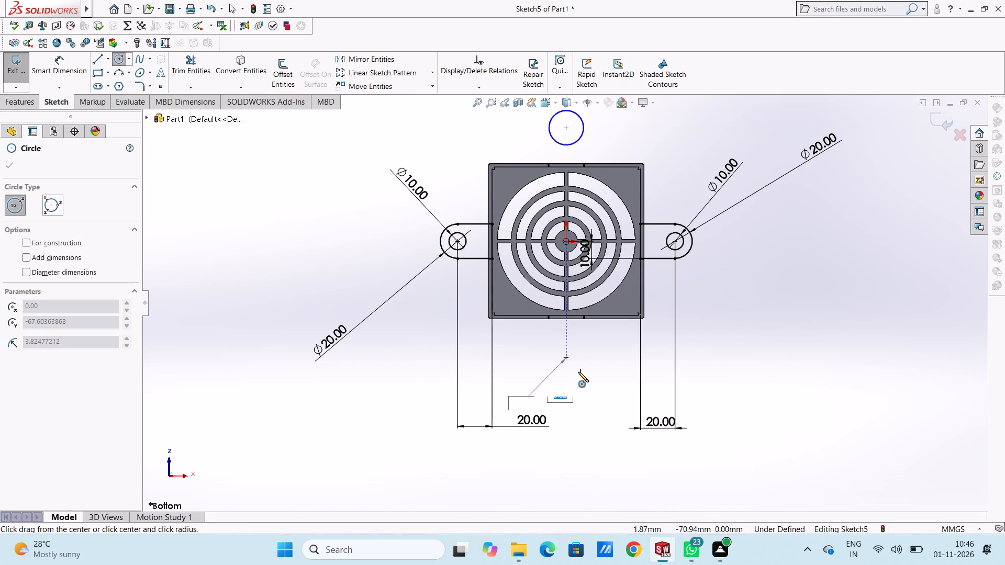
pyautogui.write('10')
pyautogui.press('Return')
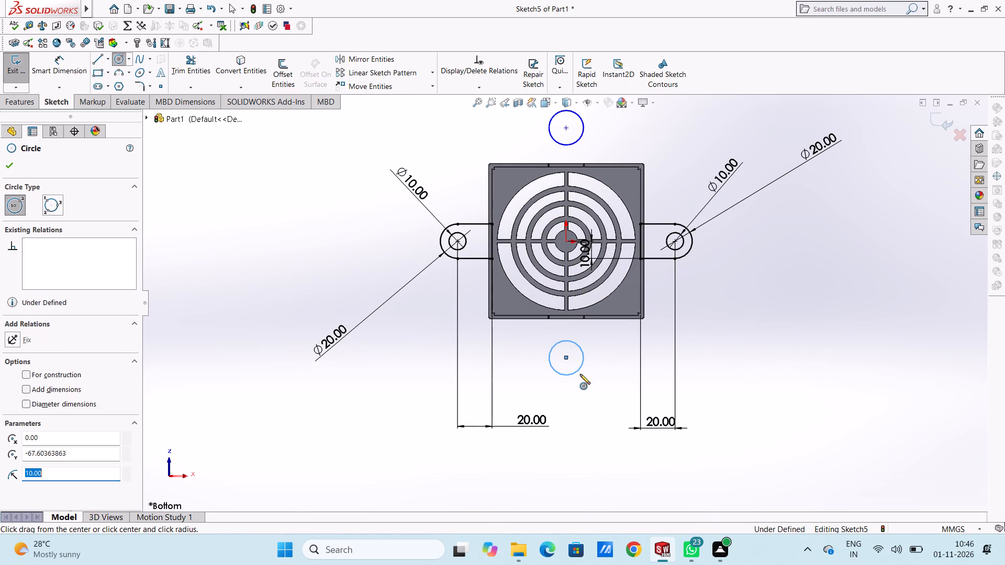
pyautogui.scroll(2, 303, 290)
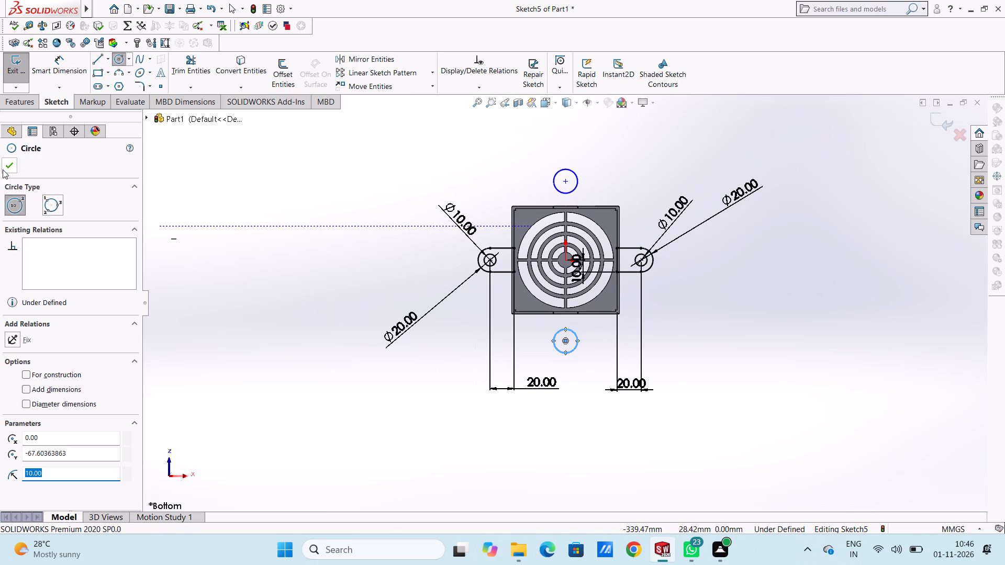
pyautogui.click(9, 158)
pyautogui.click(209, 193)
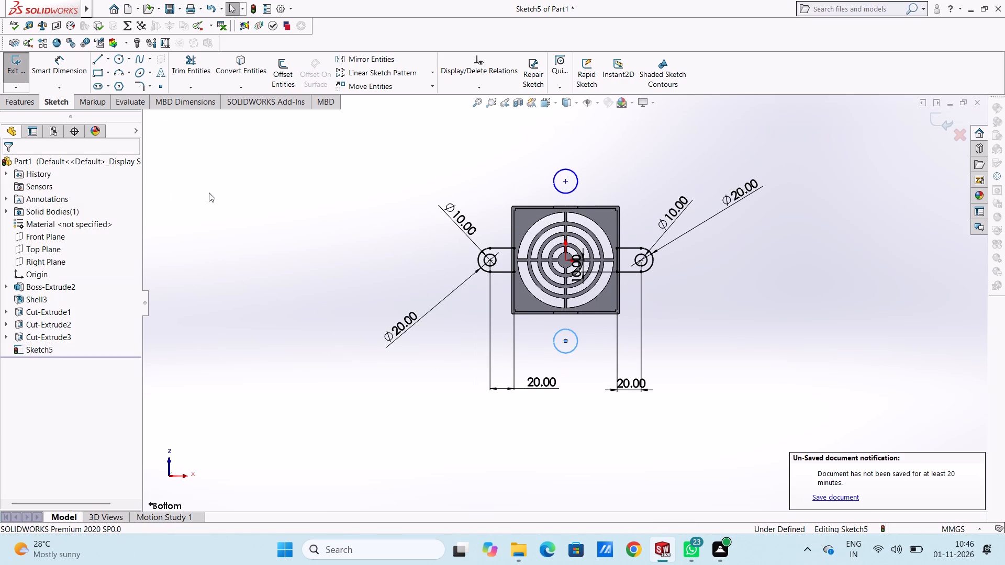
pyautogui.scroll(-2, 626, 211)
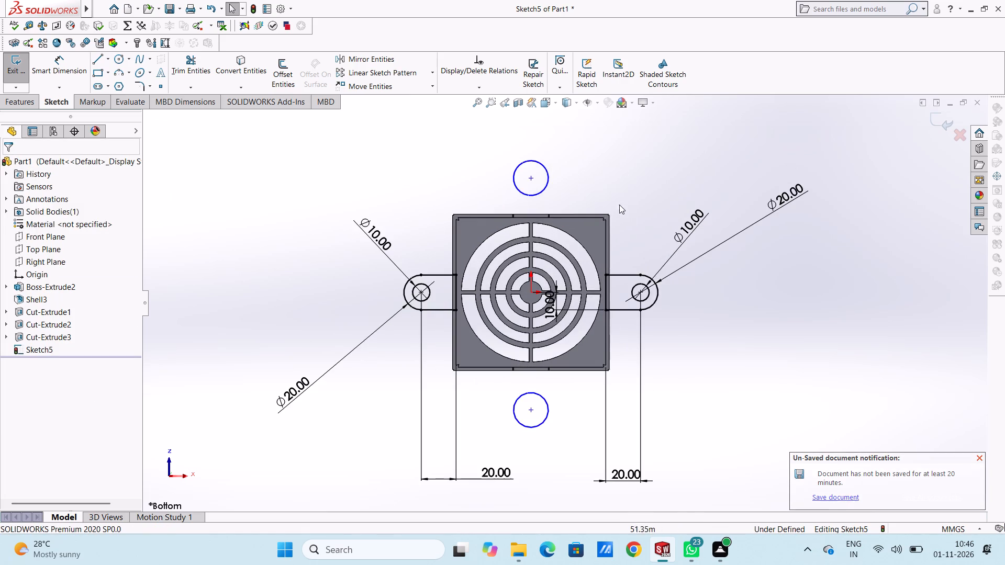
# Dimension the centre of the circle above the grille 20 mm from the grille's upper inner edge.
pyautogui.scroll(2, 558, 187)
pyautogui.scroll(-3, 538, 226)
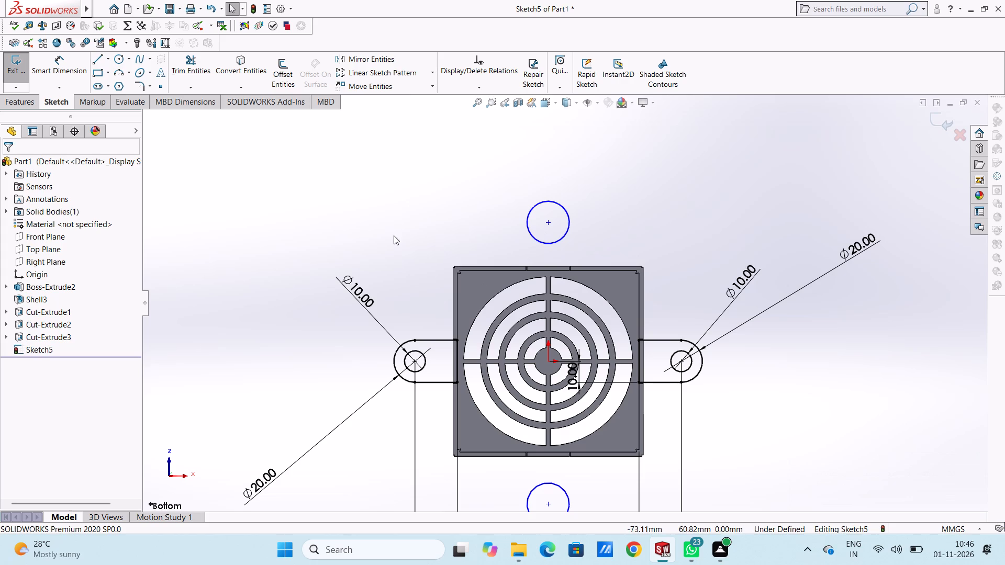
pyautogui.click(66, 65)
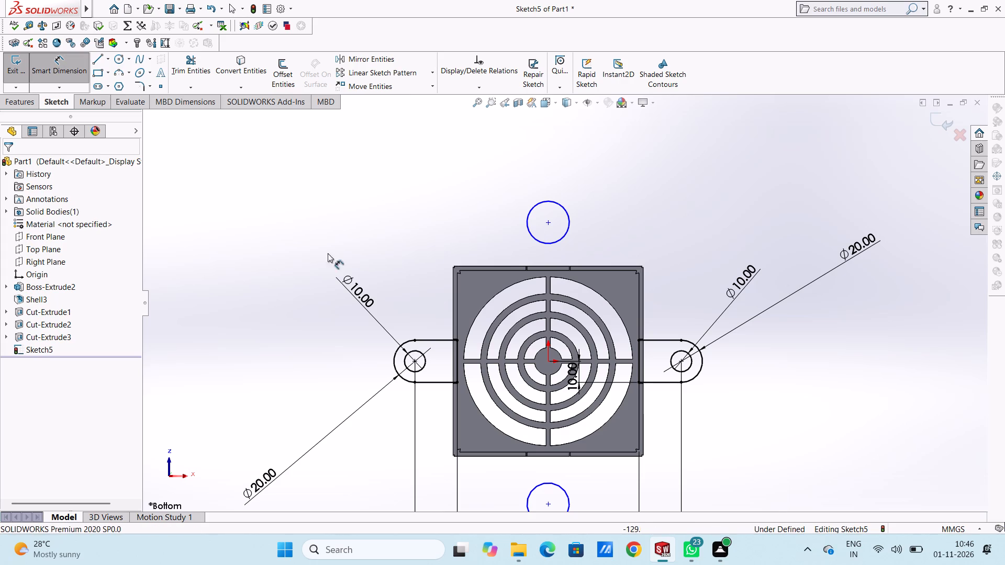
pyautogui.scroll(-2, 471, 263)
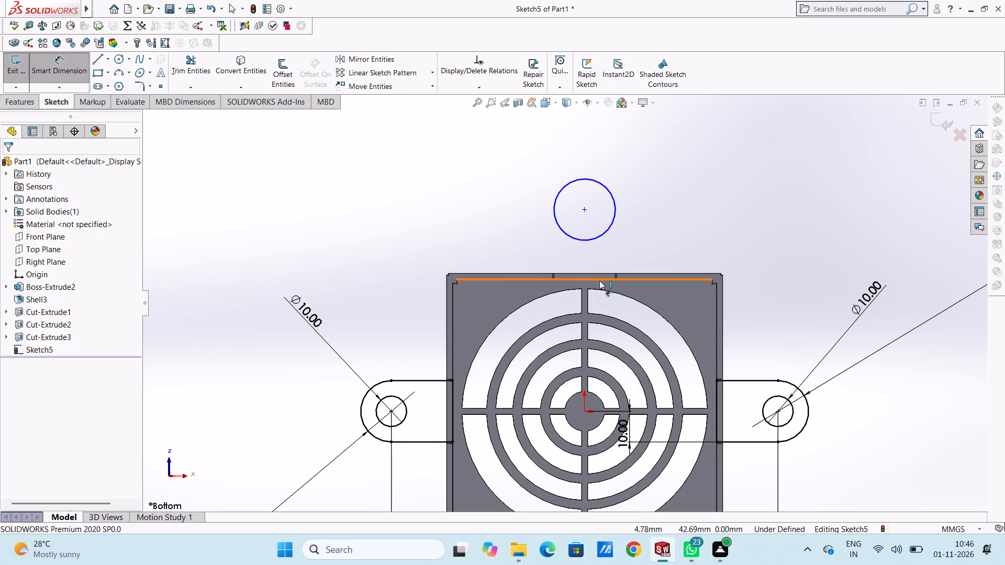
pyautogui.click(599, 280)
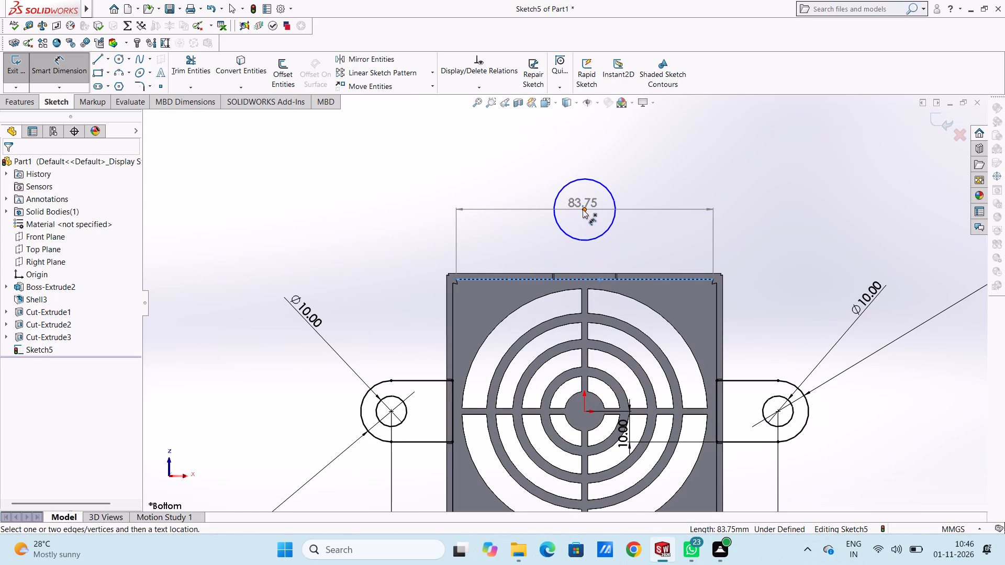
pyautogui.click(583, 209)
pyautogui.click(272, 199)
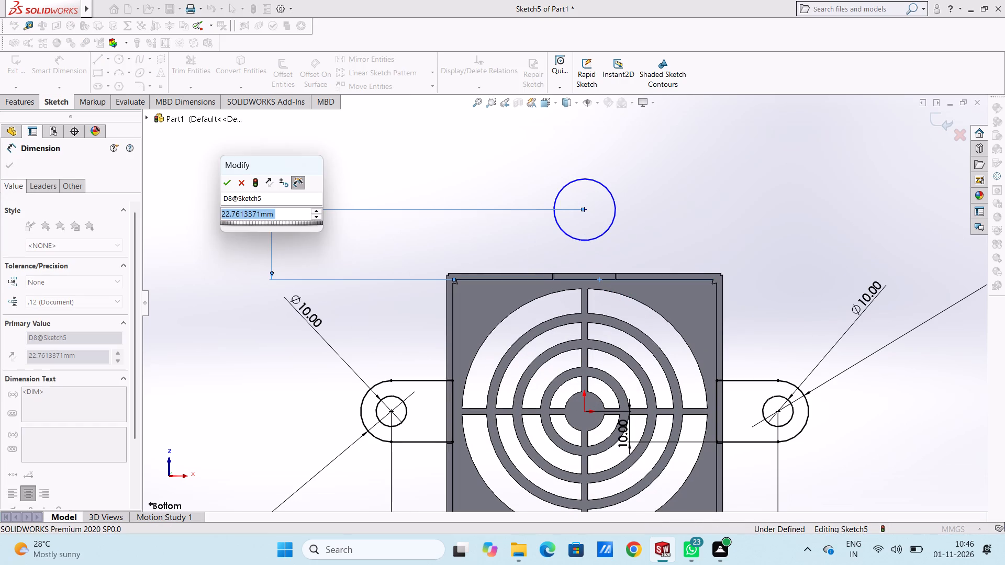
pyautogui.write('20')
pyautogui.press('Return')
pyautogui.click(346, 180)
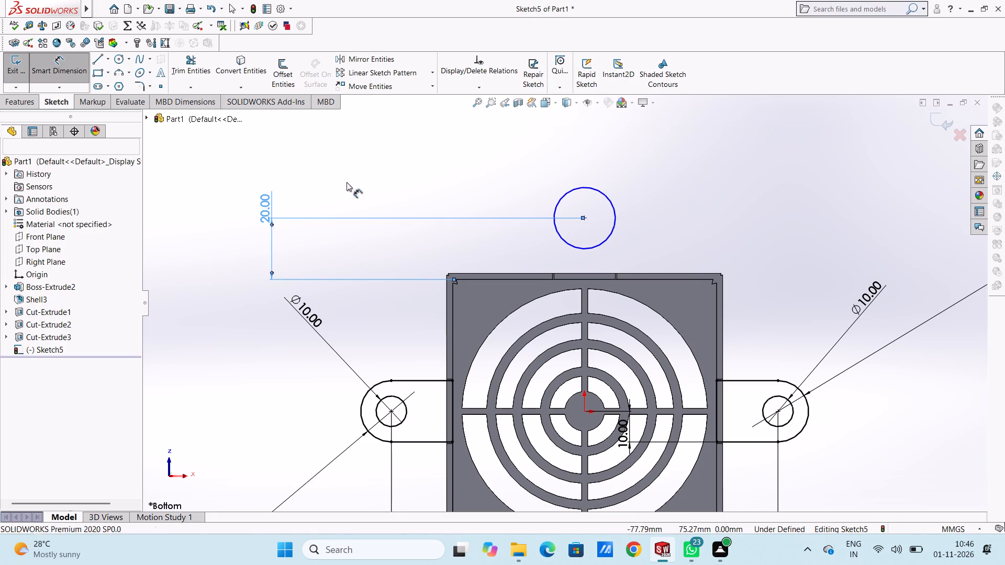
# Dimension the centre of the circle below the grille 20 mm from the grille's lower outer edge.
pyautogui.scroll(6, 486, 302)
pyautogui.scroll(-4, 554, 448)
pyautogui.scroll(-4, 592, 297)
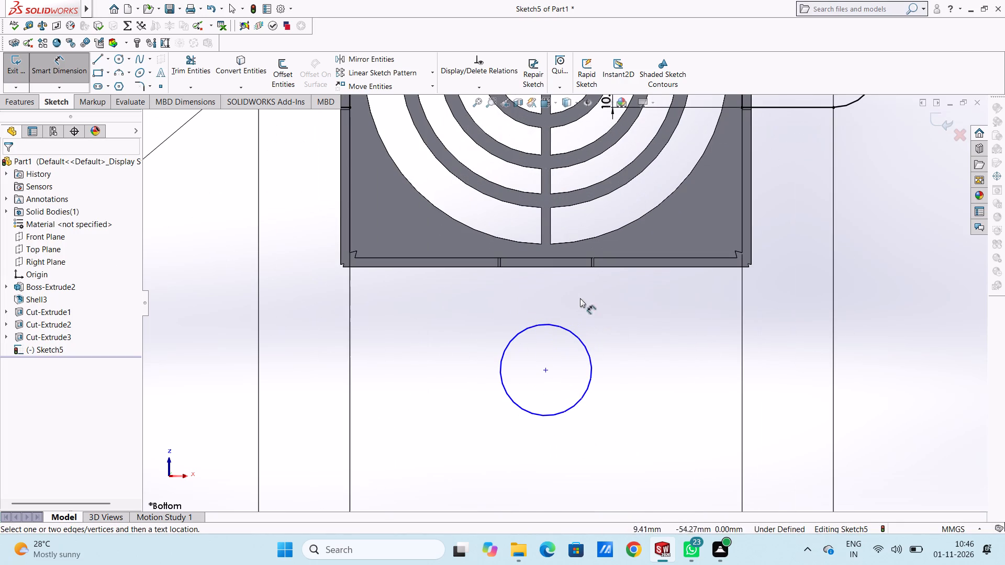
pyautogui.click(555, 268)
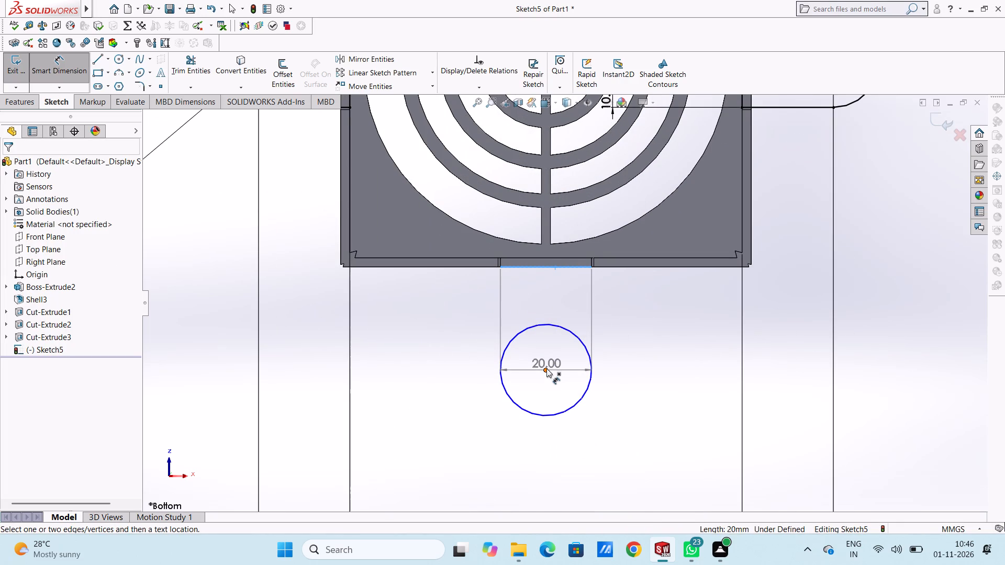
pyautogui.click(546, 368)
pyautogui.click(902, 327)
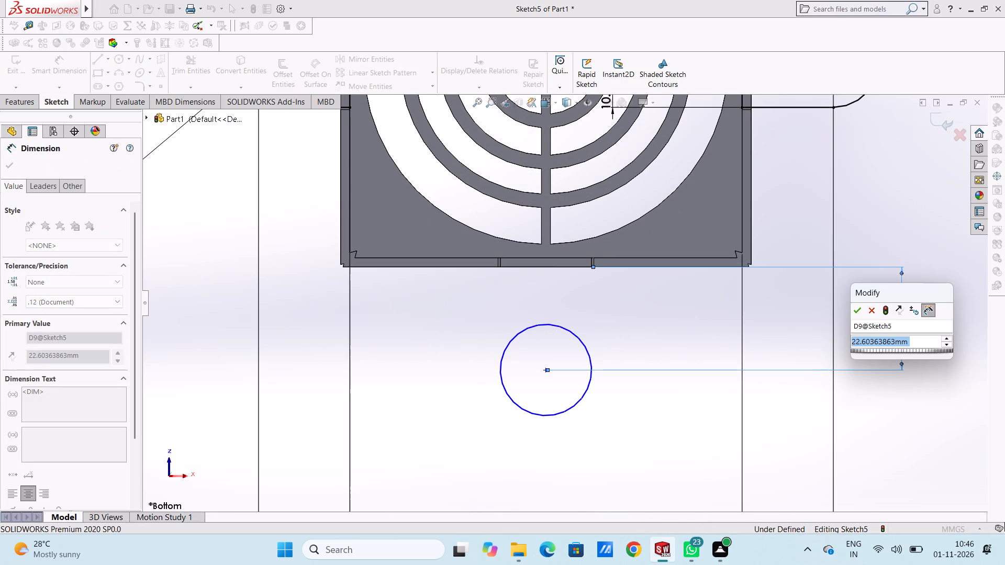
pyautogui.write('20')
pyautogui.press('Return')
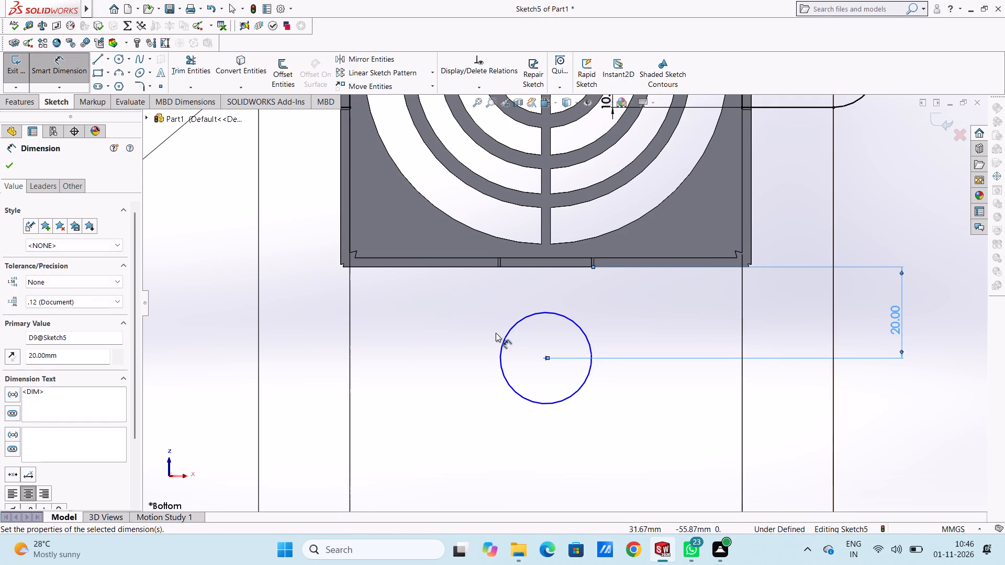
pyautogui.click(448, 347)
# Add a diameter dimension to the circle above the grille, placing it up and to the right of the circle.
pyautogui.scroll(12, 448, 347)
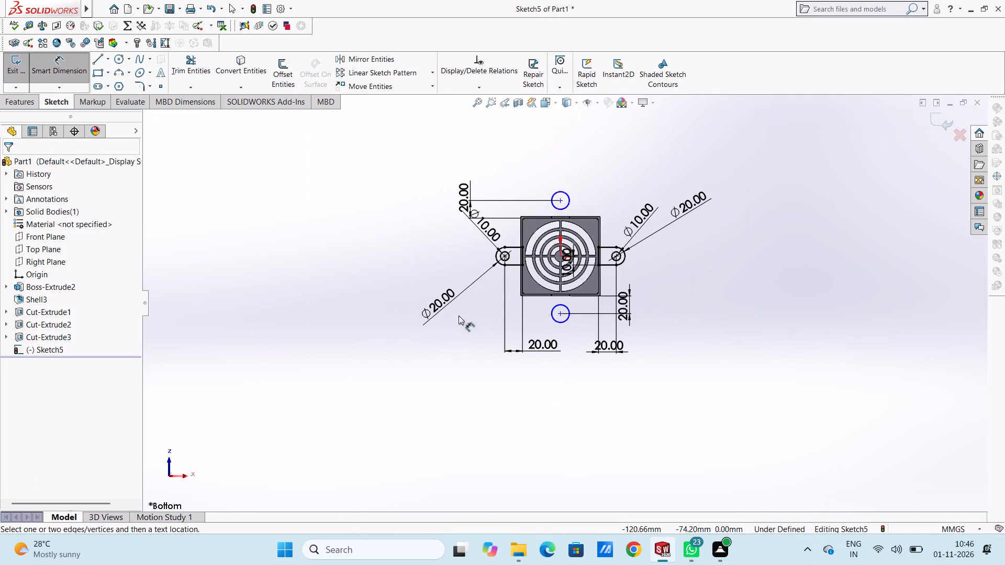
pyautogui.click(568, 192)
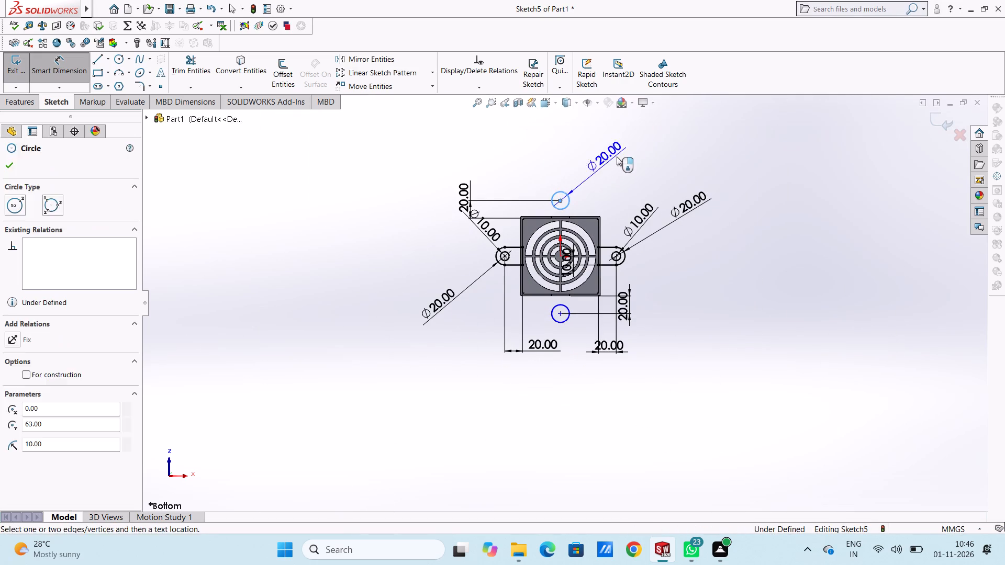
pyautogui.click(650, 142)
pyautogui.click(604, 129)
pyautogui.click(571, 145)
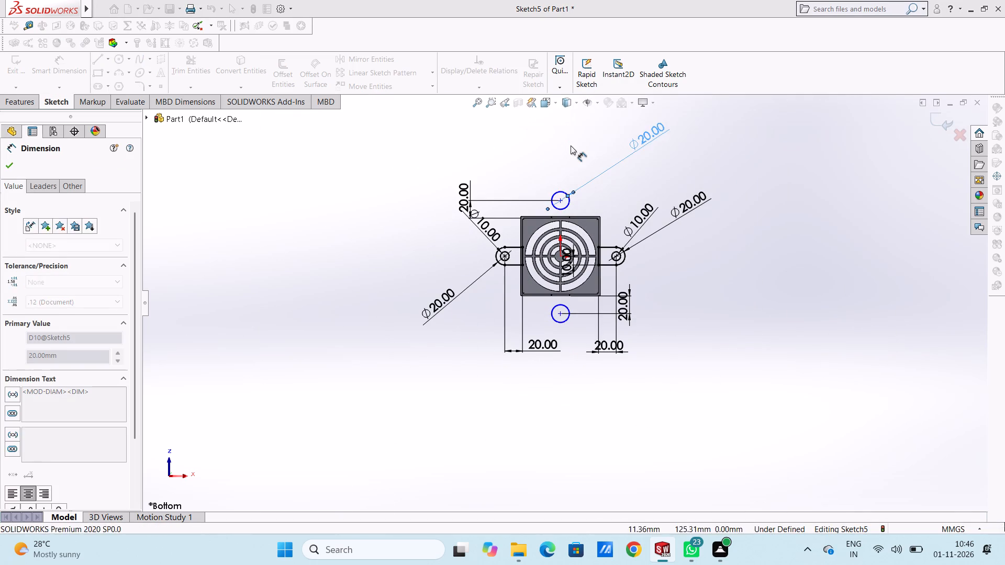
# Add a diameter dimension to the circle below the grille, placing it down and to the left of the circle.
pyautogui.click(555, 319)
pyautogui.click(356, 438)
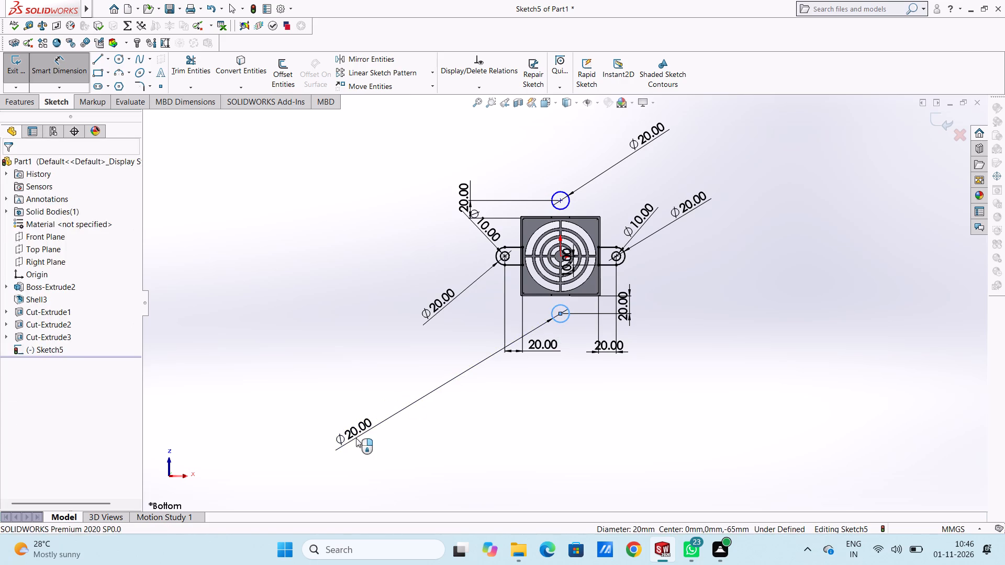
pyautogui.click(308, 424)
pyautogui.click(300, 395)
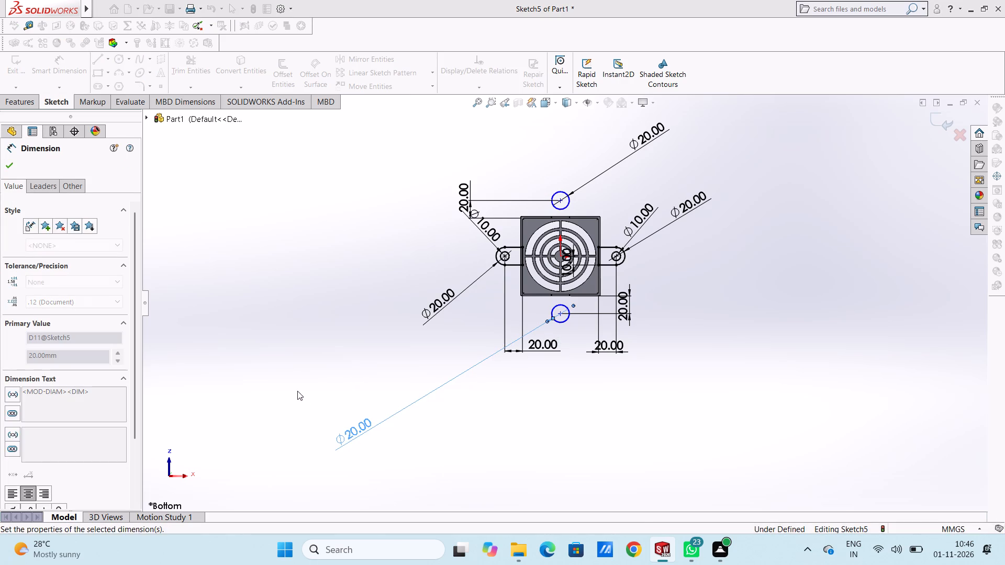
# Sketch a 20 mm by 20 mm corner rectangle from the grille's upper inner edge to the upper circle's horizontal diameter.
pyautogui.scroll(-3, 583, 154)
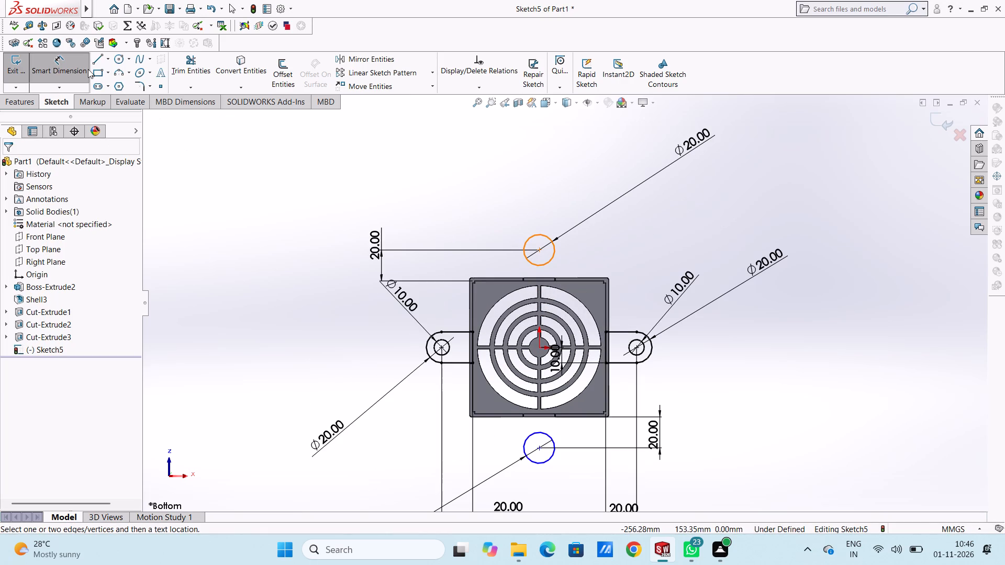
pyautogui.click(101, 72)
pyautogui.scroll(-4, 507, 263)
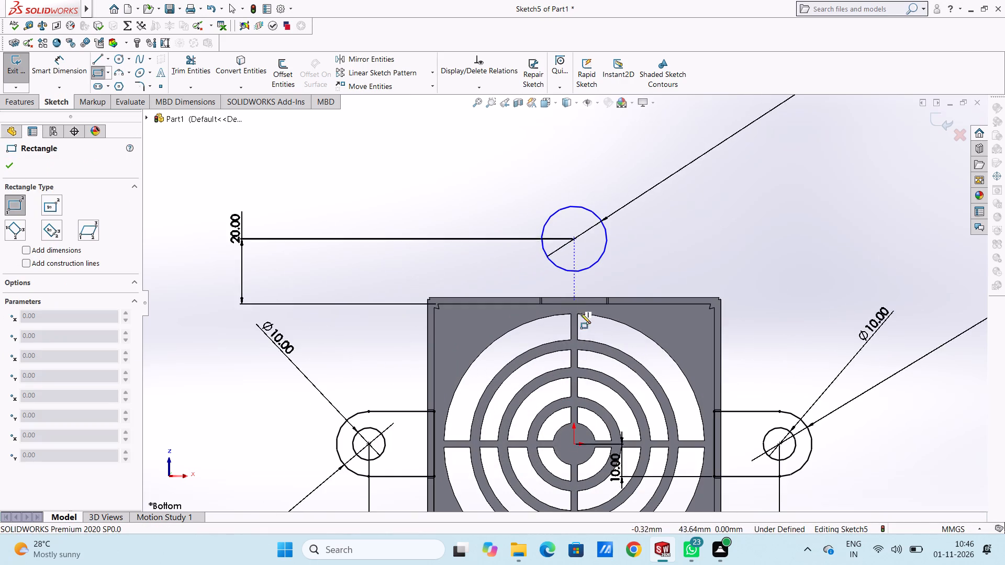
pyautogui.scroll(-5, 591, 297)
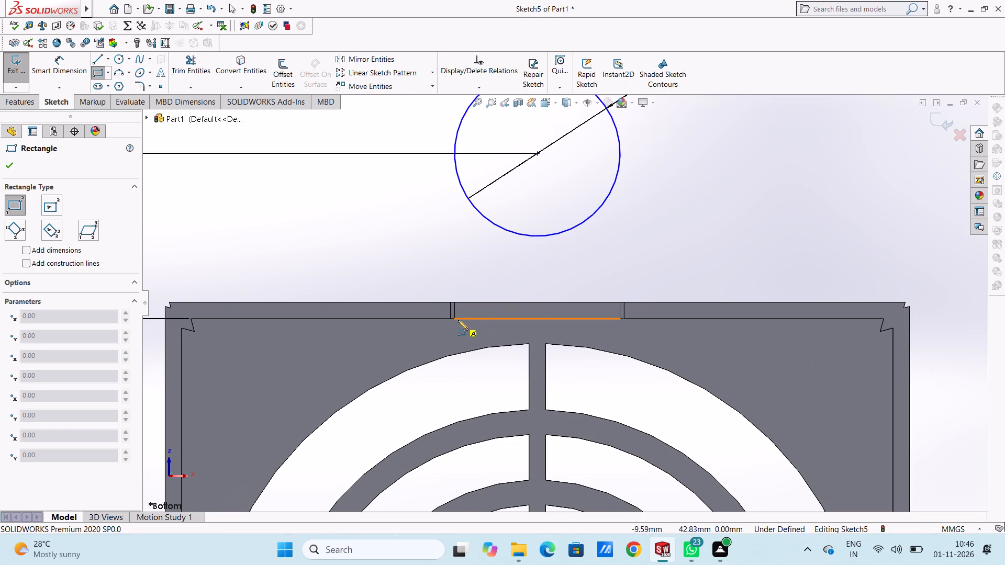
pyautogui.click(455, 319)
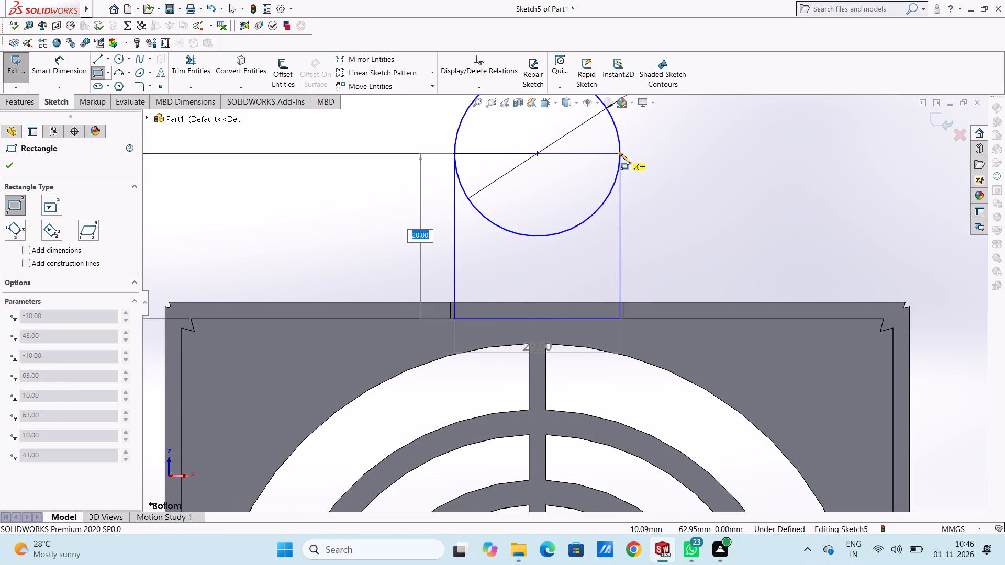
pyautogui.press('Return')
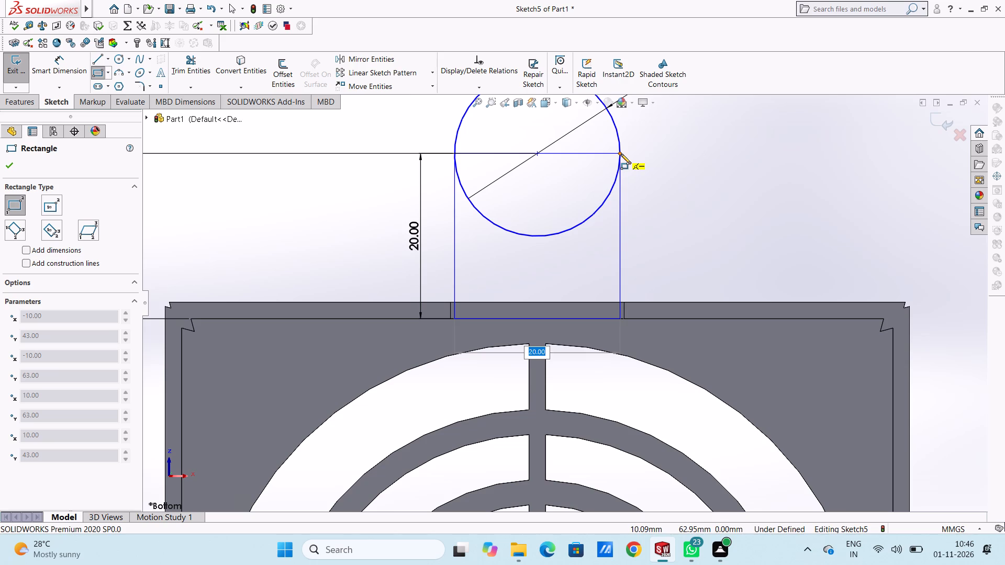
pyautogui.press('Return')
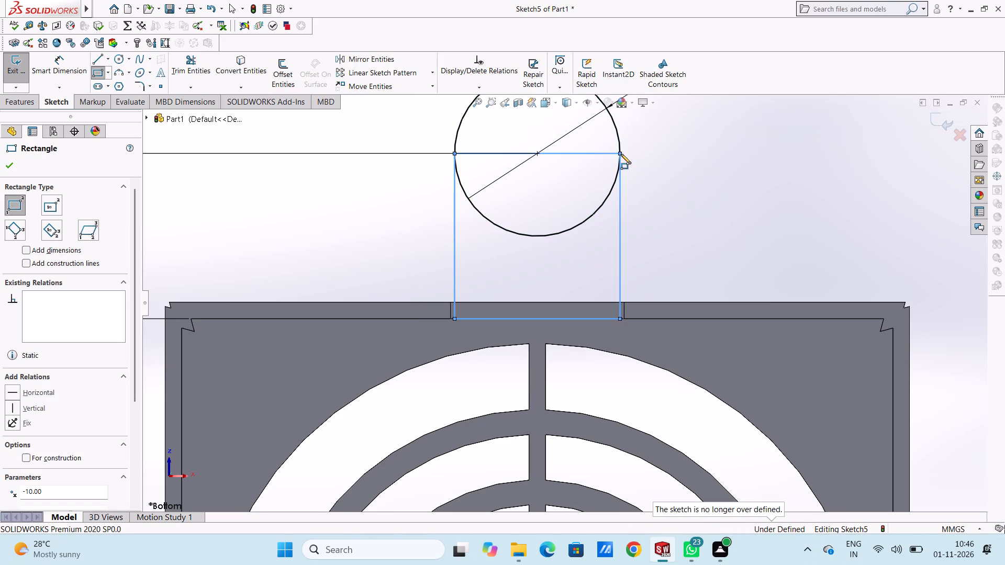
# Sketch a corner rectangle 20 mm wide and 22 mm high from the grille's lower inner edge to the lower circle's horizontal diameter.
pyautogui.scroll(11, 537, 324)
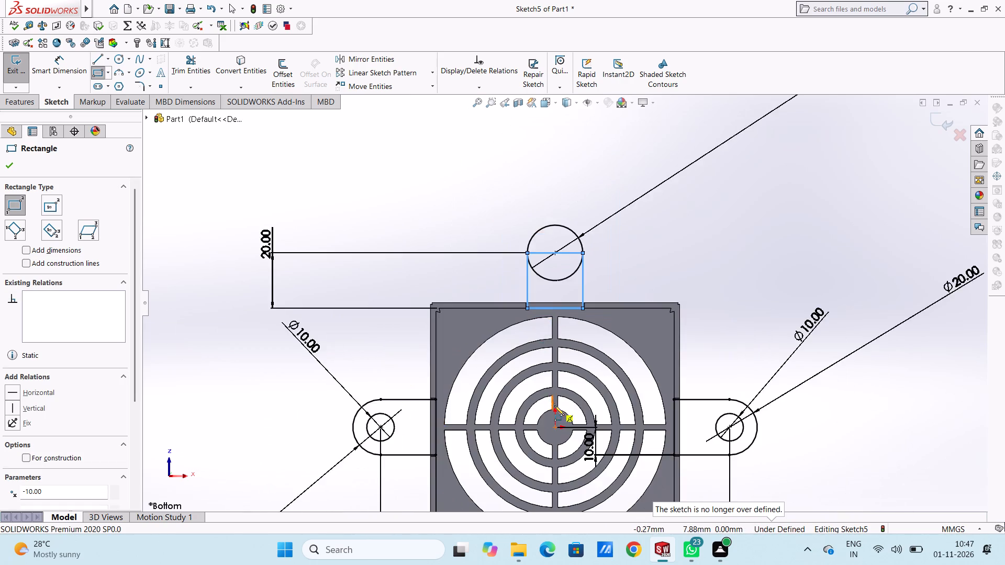
pyautogui.scroll(5, 554, 405)
pyautogui.scroll(-11, 557, 407)
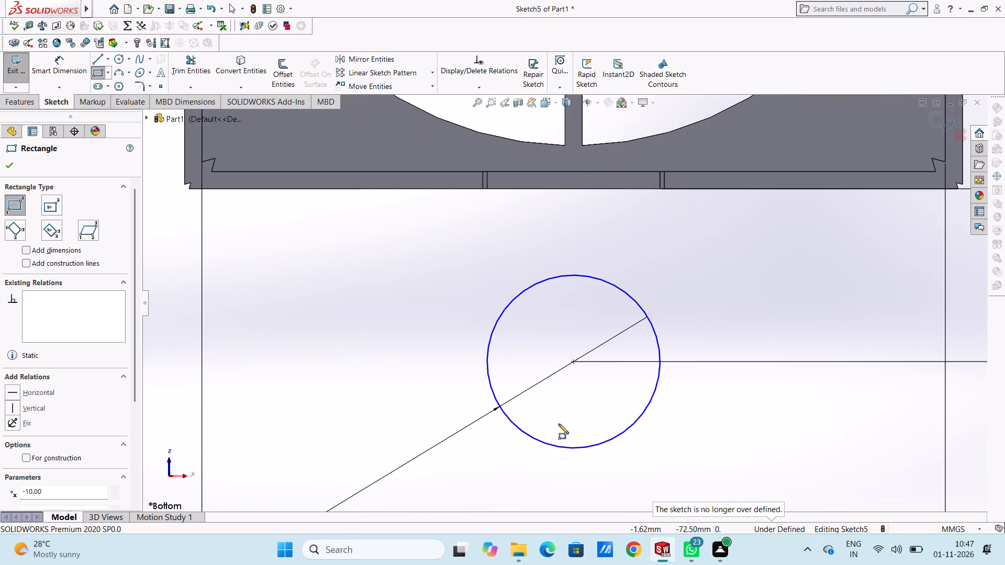
pyautogui.click(487, 172)
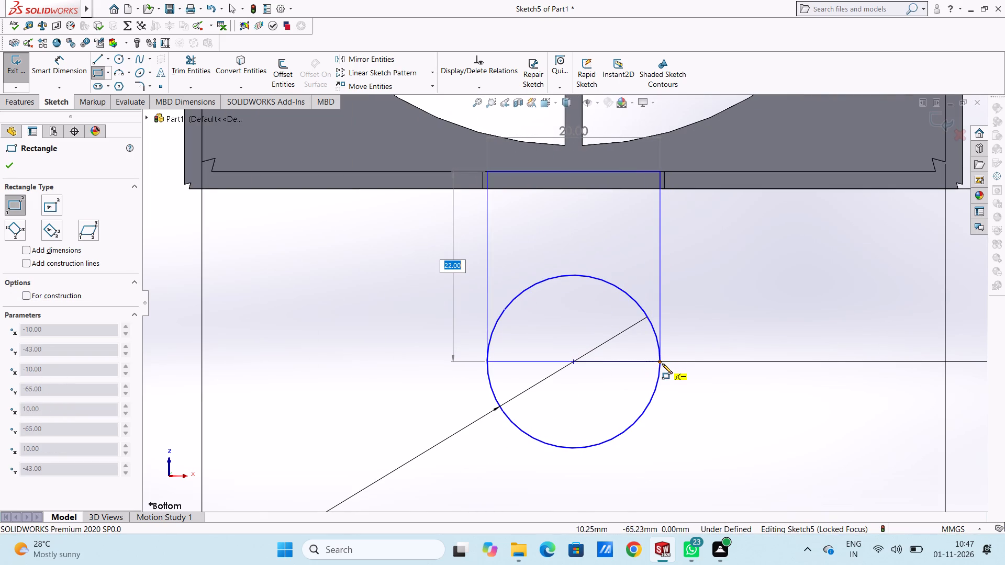
pyautogui.press('Return')
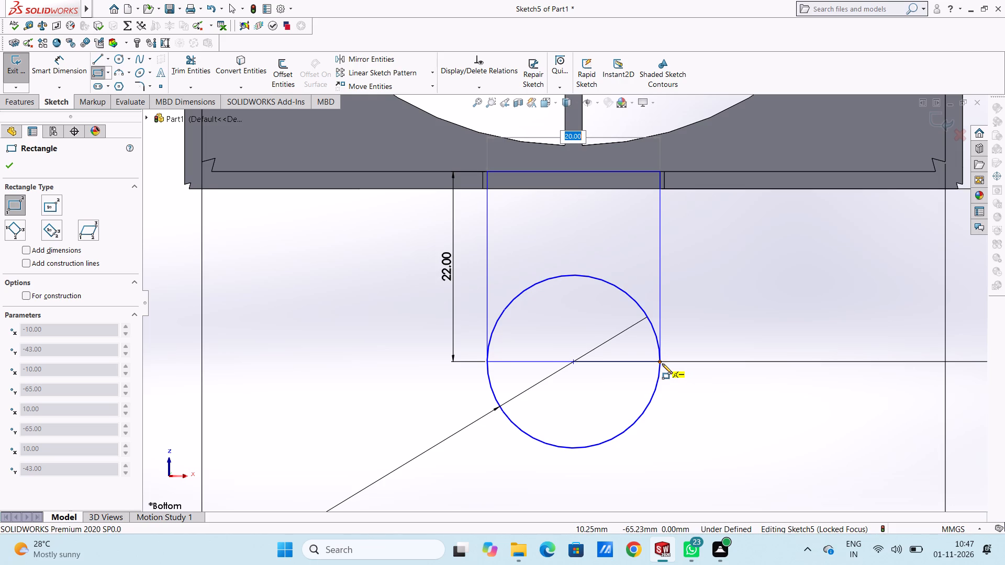
pyautogui.press('Return')
pyautogui.scroll(4, 513, 165)
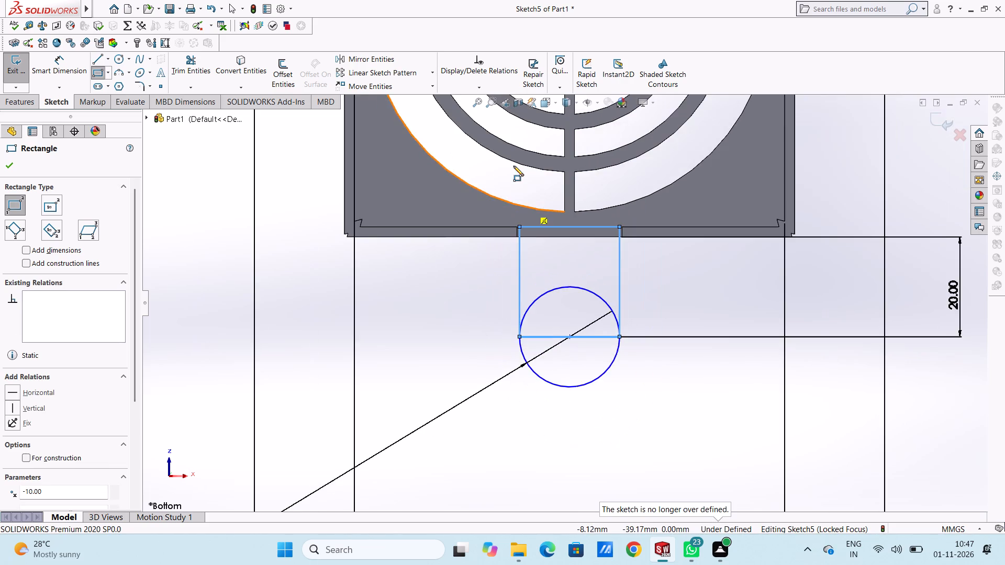
pyautogui.scroll(12, 513, 166)
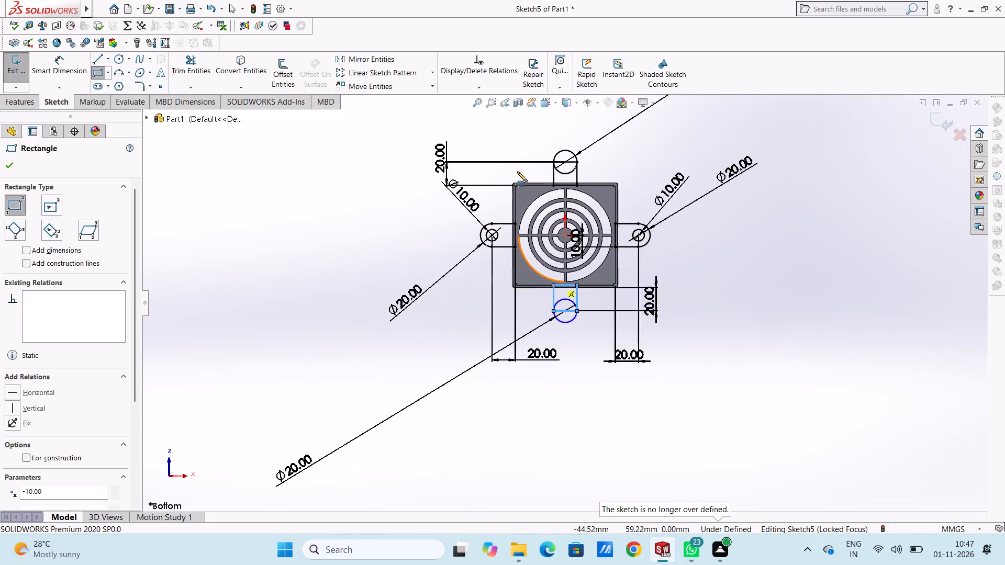
pyautogui.click(6, 161)
pyautogui.click(314, 234)
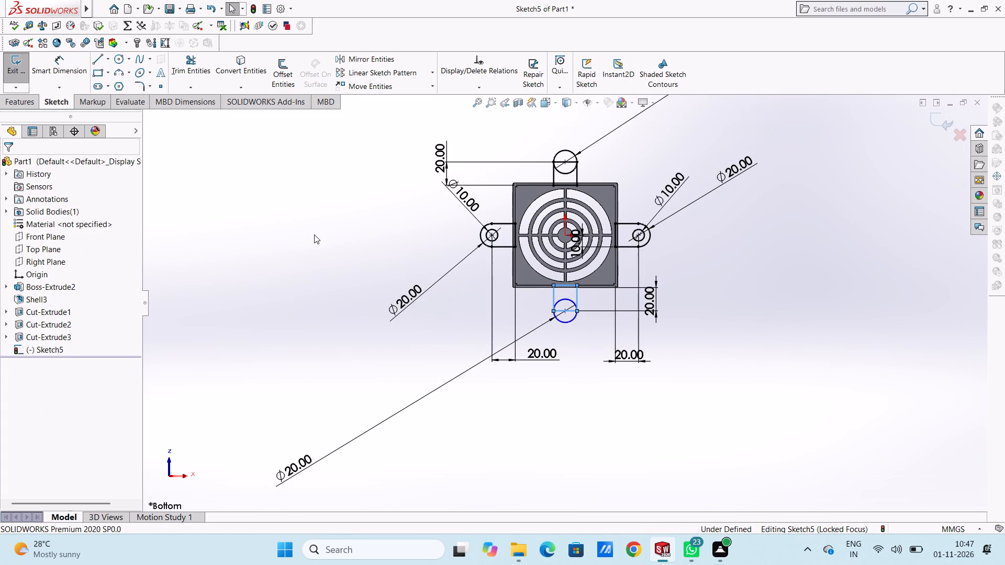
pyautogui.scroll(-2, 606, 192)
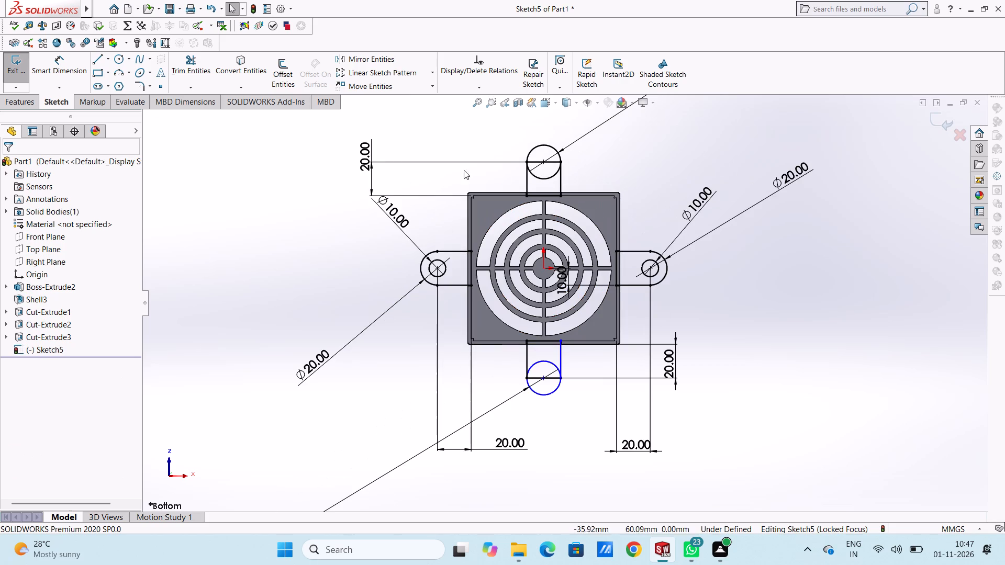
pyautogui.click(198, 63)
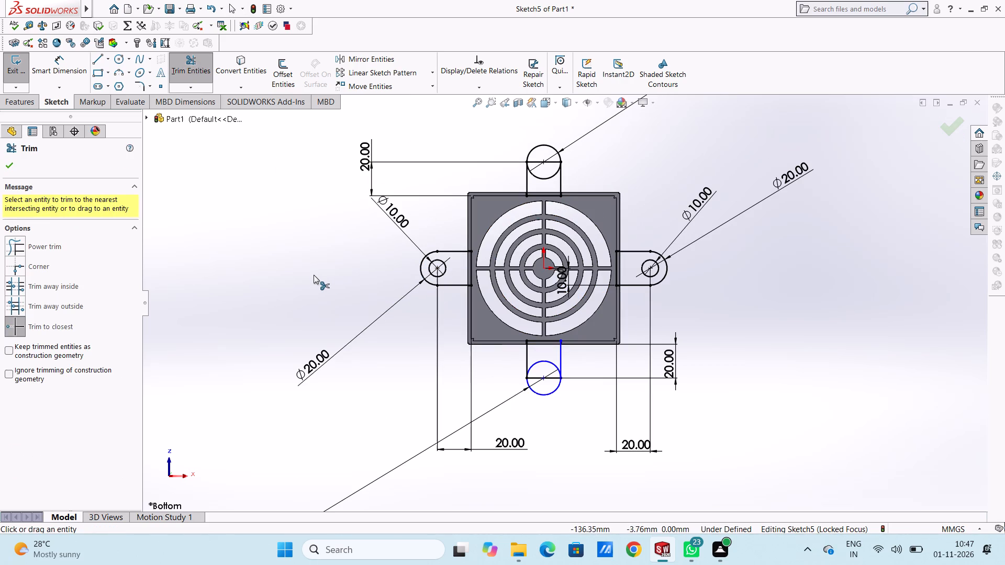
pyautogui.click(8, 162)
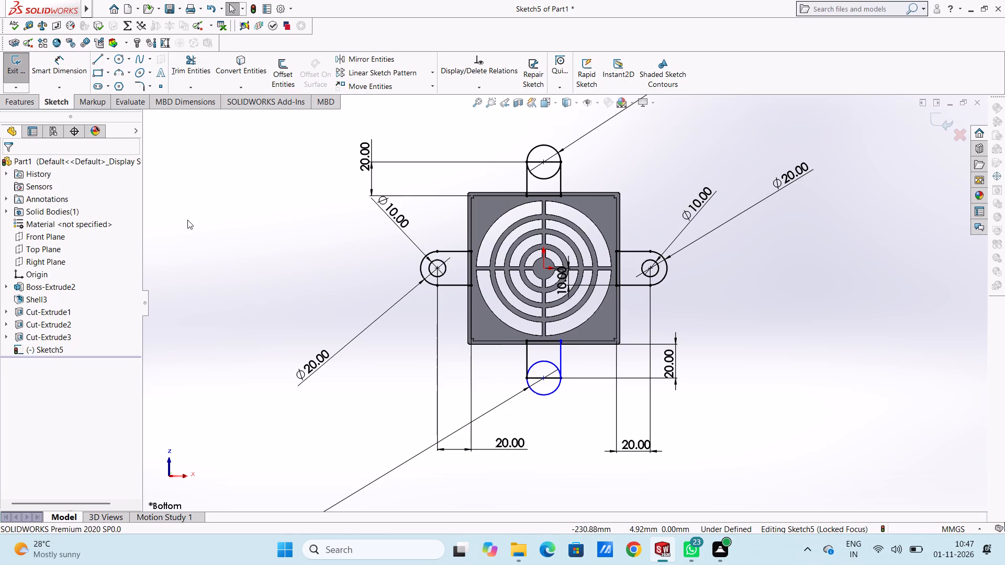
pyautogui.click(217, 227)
# Set the distance from the grille's lower outer edge to the lower circle's centre to 18 mm.
pyautogui.scroll(-5, 662, 354)
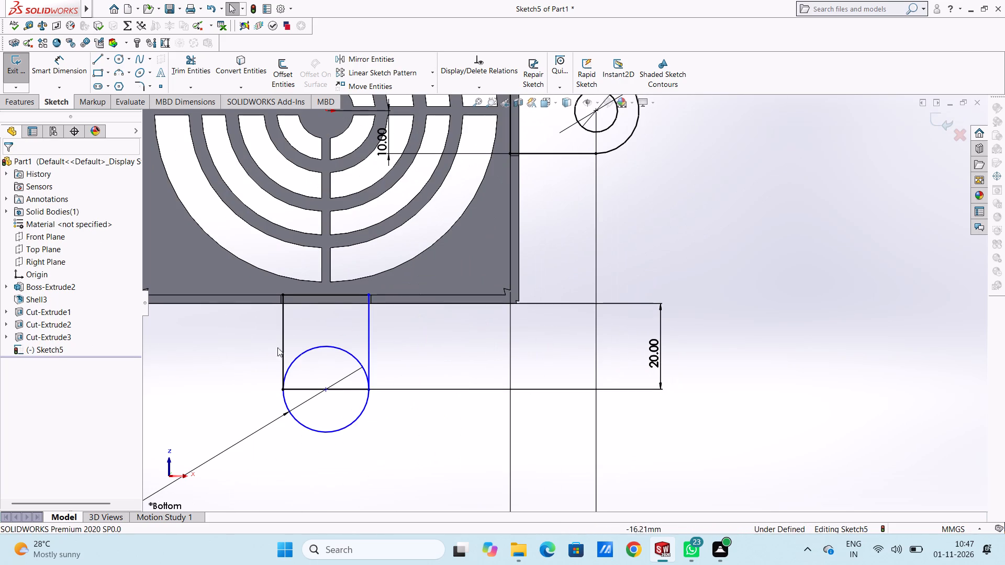
pyautogui.doubleClick(656, 345)
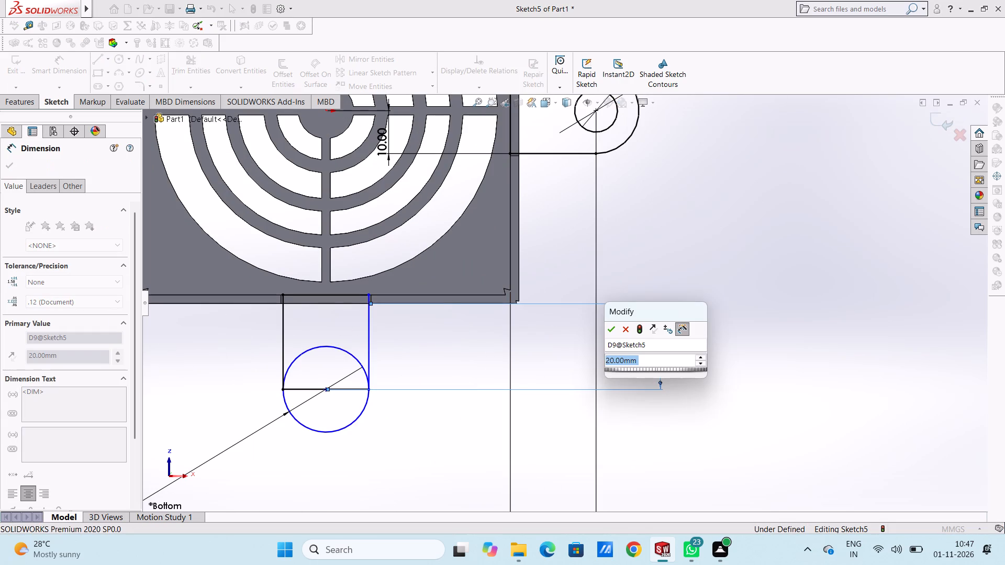
pyautogui.write('18')
pyautogui.press('Return')
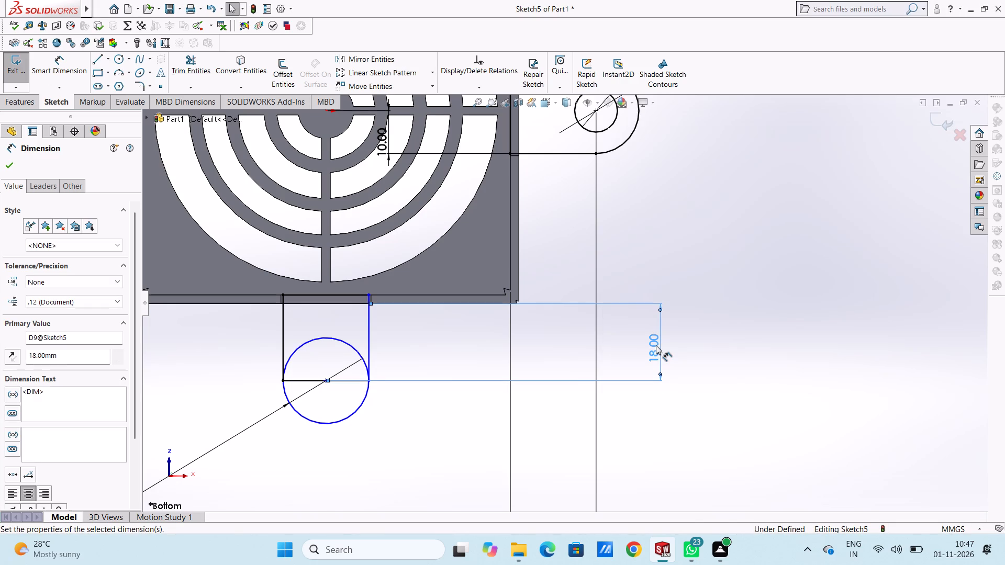
pyautogui.click(656, 241)
pyautogui.scroll(6, 351, 354)
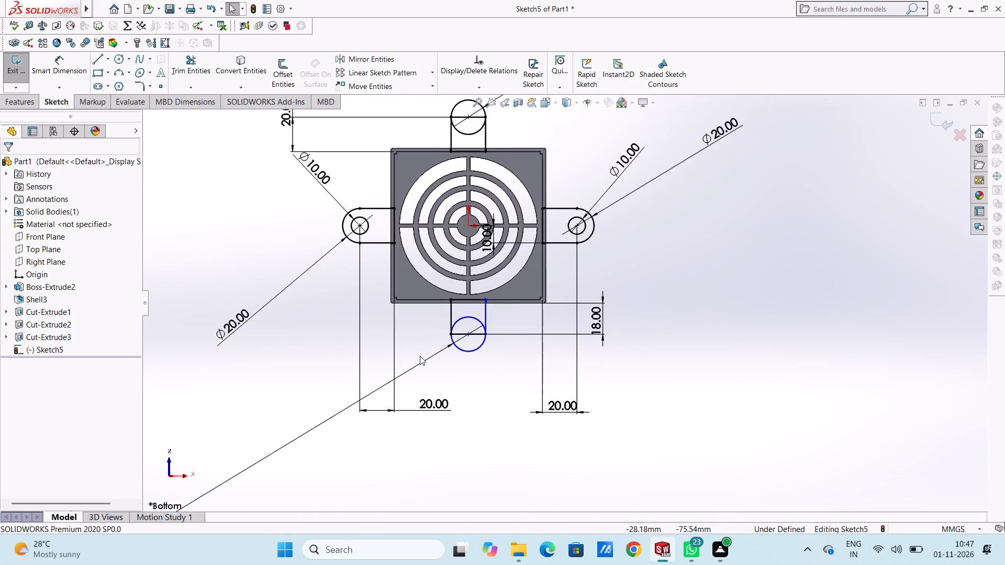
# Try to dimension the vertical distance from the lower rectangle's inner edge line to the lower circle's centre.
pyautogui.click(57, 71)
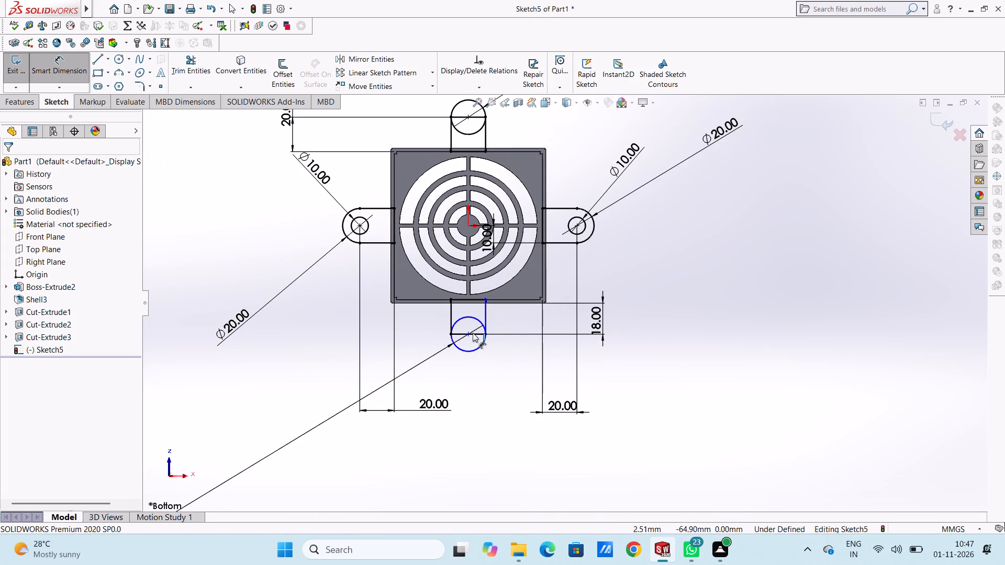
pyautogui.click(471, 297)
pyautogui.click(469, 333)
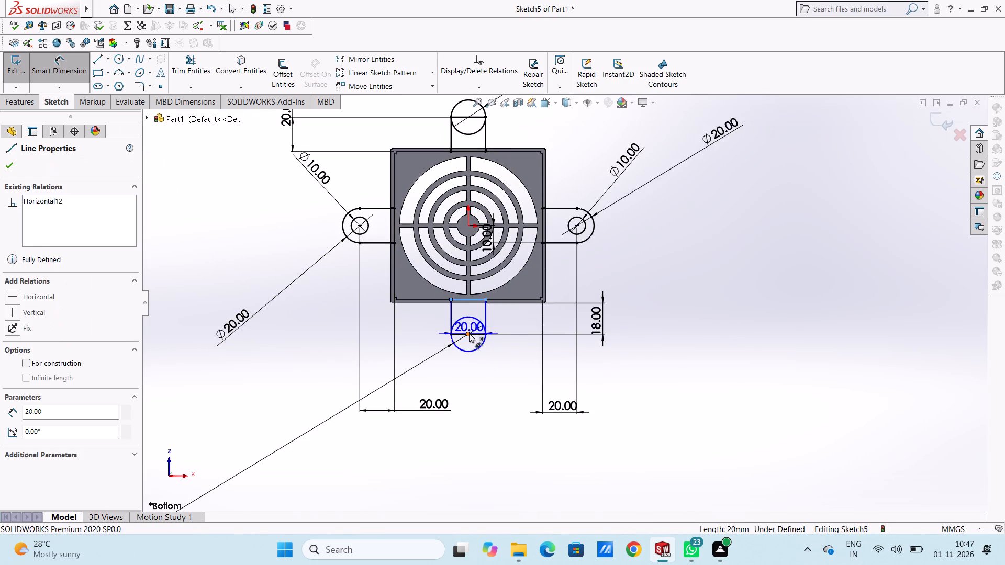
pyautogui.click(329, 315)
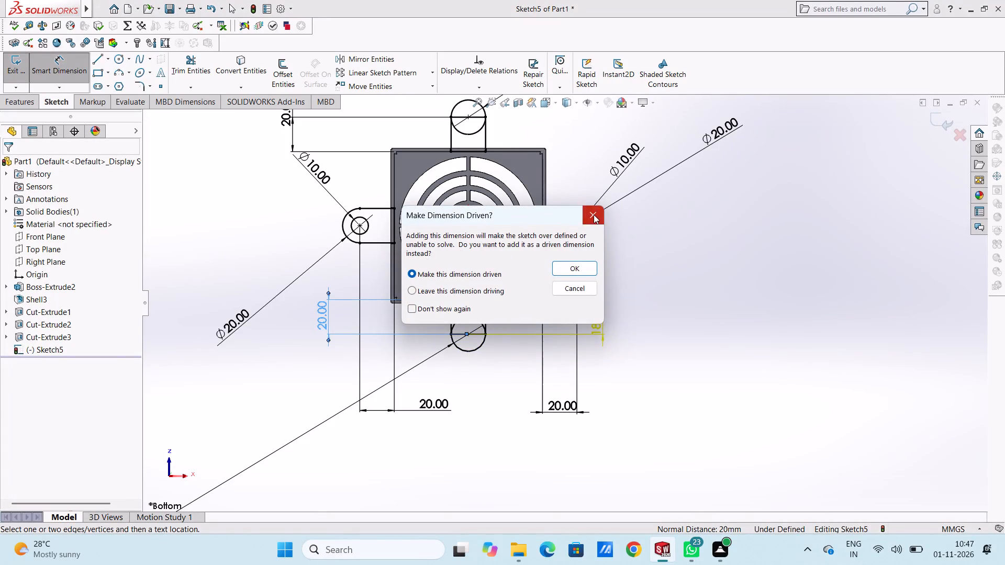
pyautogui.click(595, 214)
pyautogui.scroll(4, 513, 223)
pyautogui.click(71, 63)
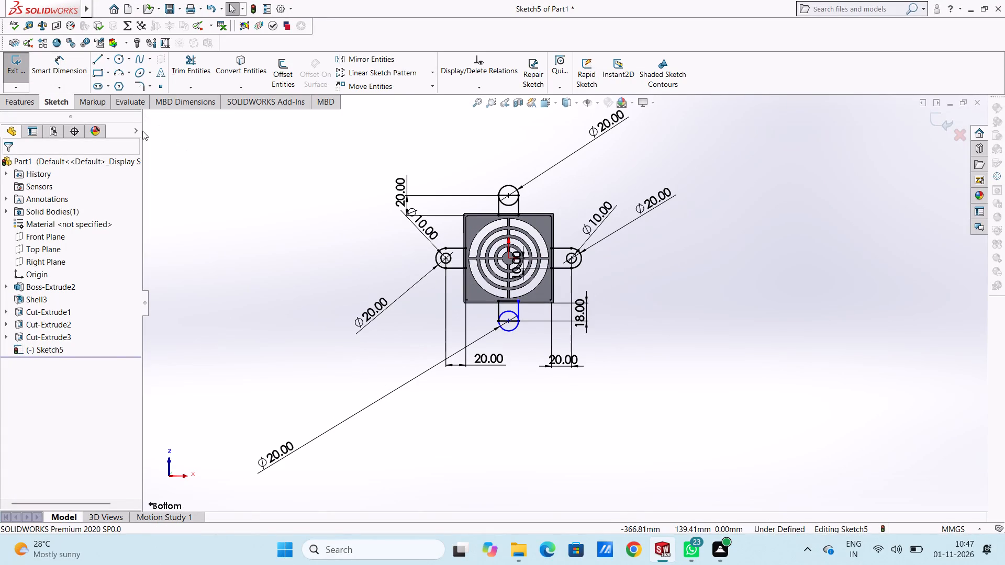
# Trim the inner arcs and the rectangle lines across the upper and lower circles, leaving two open rounded tab outlines.
pyautogui.click(182, 70)
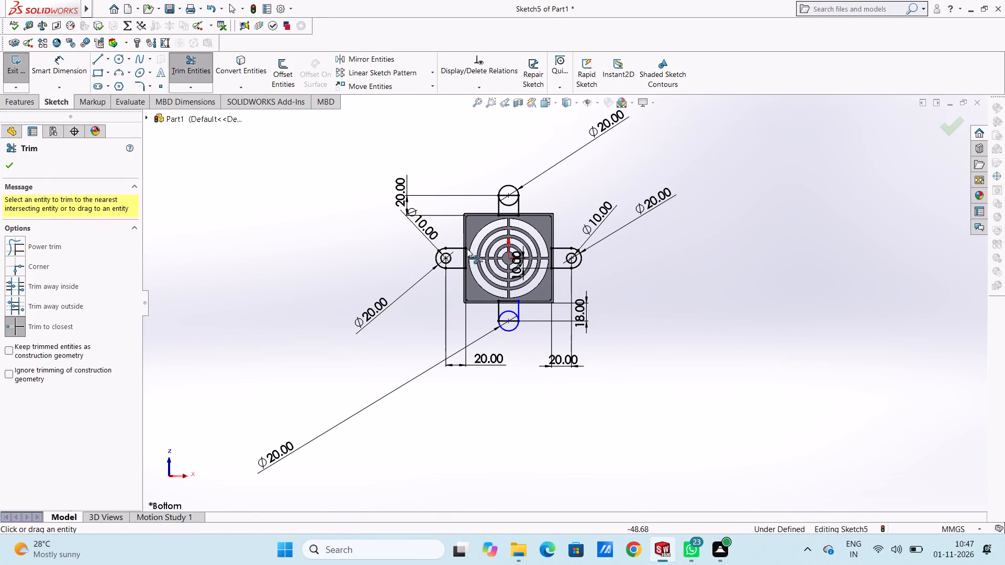
pyautogui.scroll(-5, 507, 246)
pyautogui.click(529, 174)
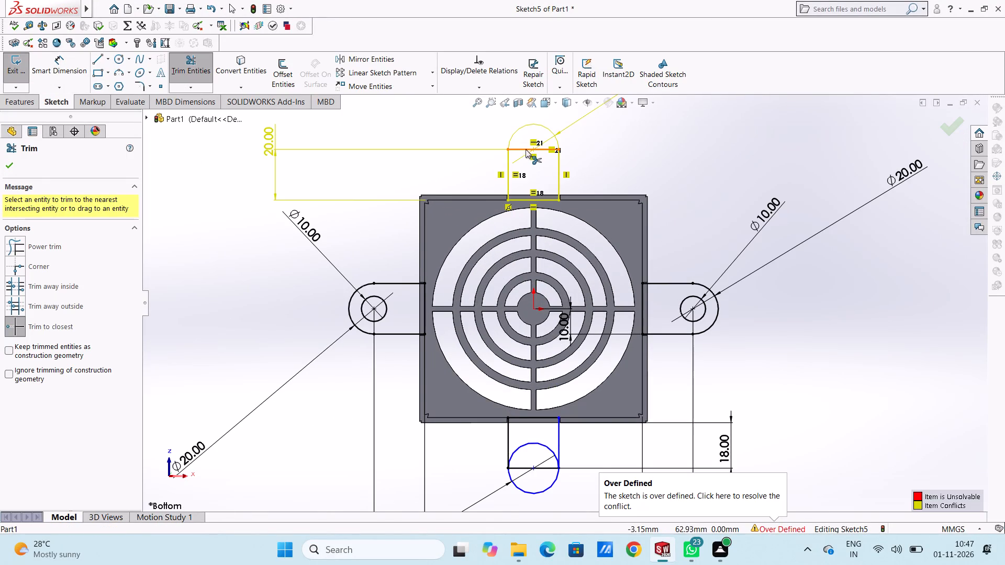
pyautogui.click(526, 148)
pyautogui.scroll(4, 535, 379)
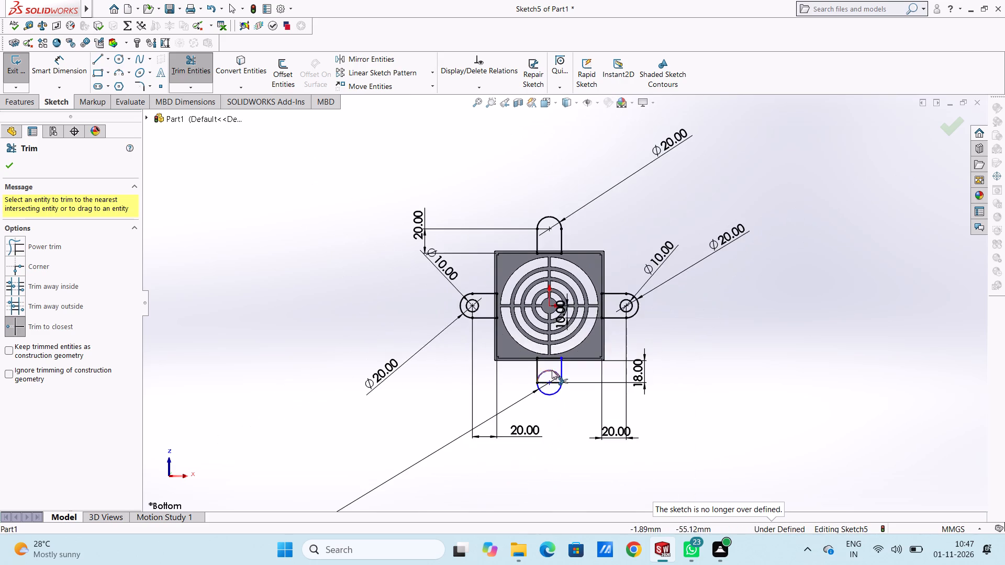
pyautogui.scroll(-5, 552, 370)
pyautogui.click(542, 348)
pyautogui.click(539, 378)
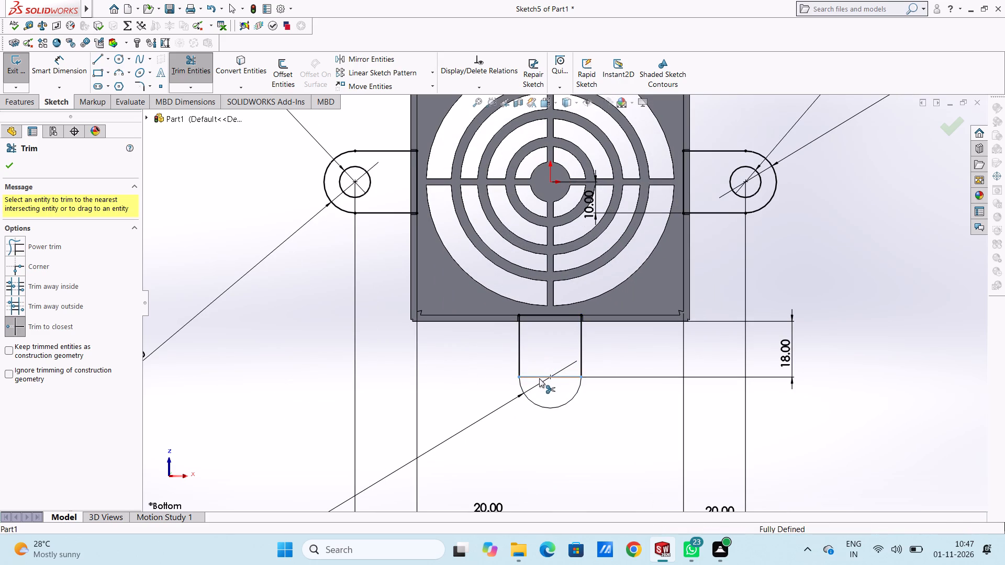
pyautogui.scroll(6, 539, 376)
pyautogui.click(8, 168)
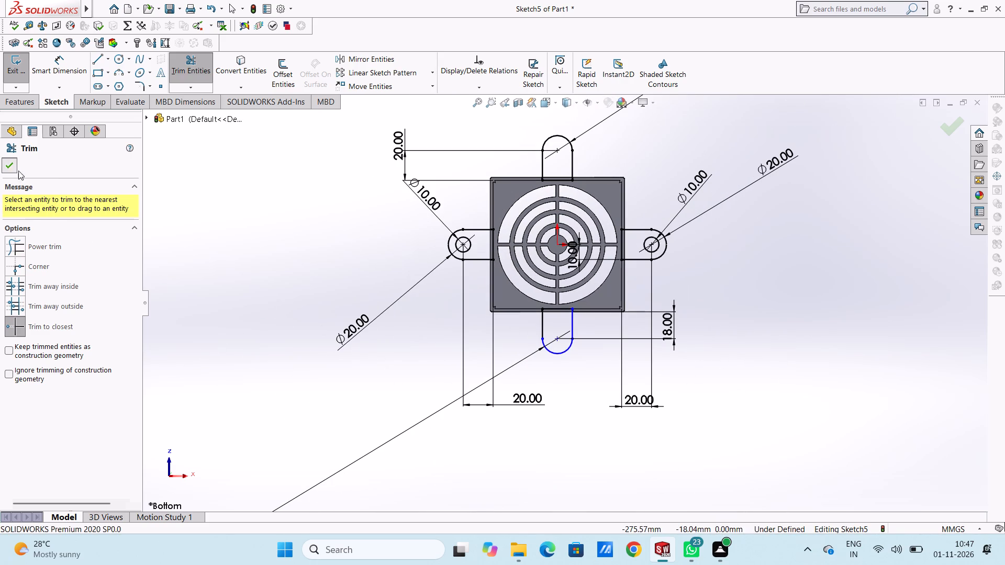
pyautogui.click(286, 215)
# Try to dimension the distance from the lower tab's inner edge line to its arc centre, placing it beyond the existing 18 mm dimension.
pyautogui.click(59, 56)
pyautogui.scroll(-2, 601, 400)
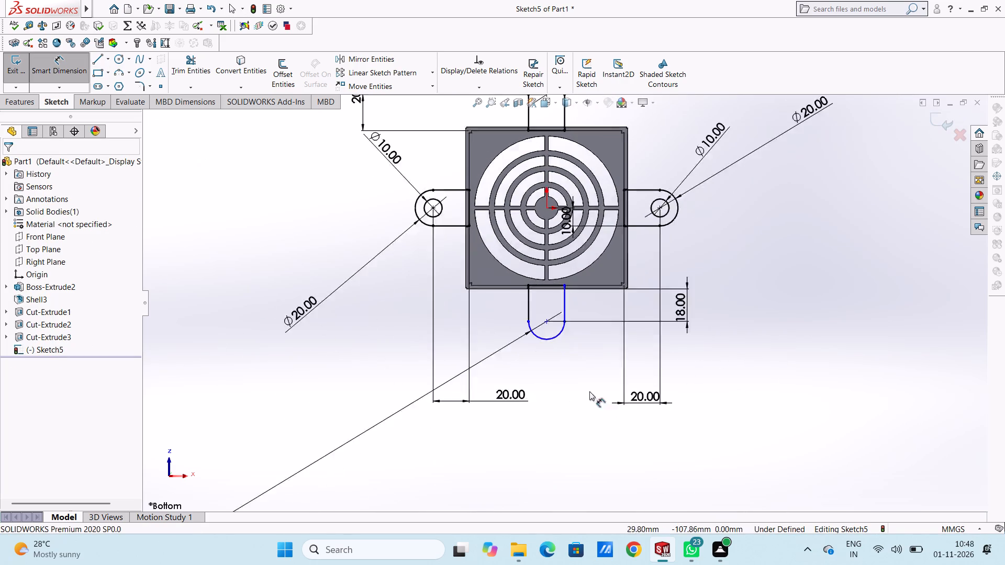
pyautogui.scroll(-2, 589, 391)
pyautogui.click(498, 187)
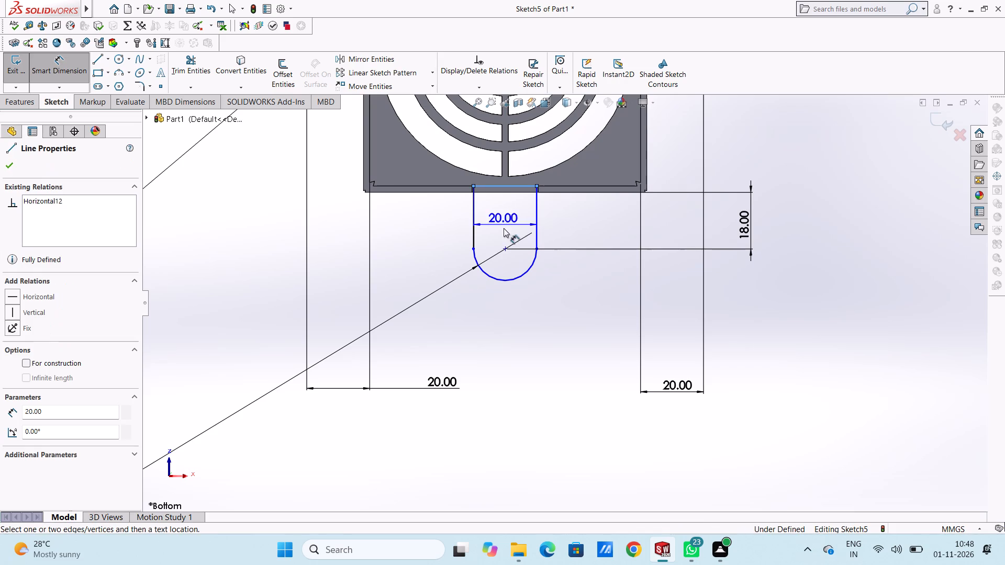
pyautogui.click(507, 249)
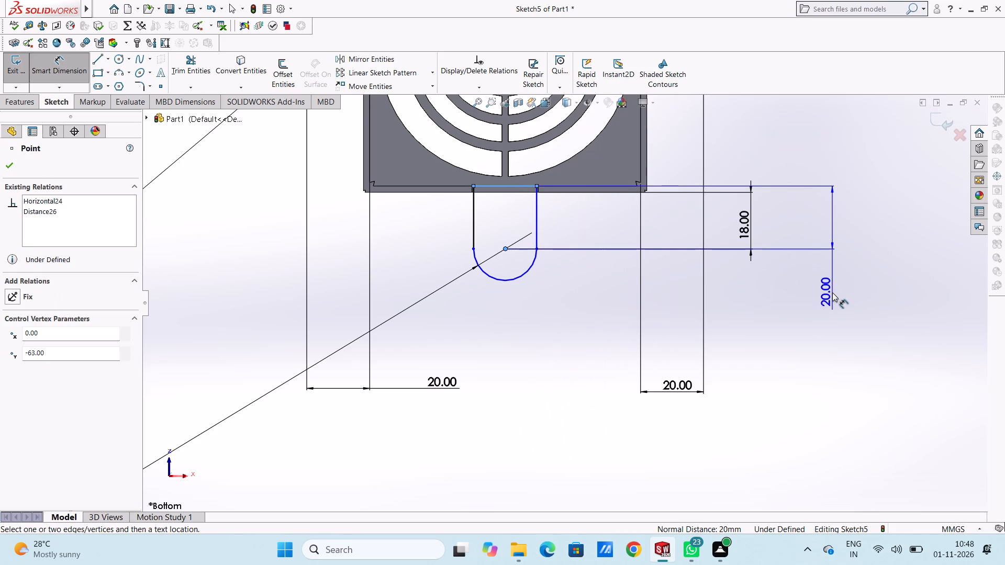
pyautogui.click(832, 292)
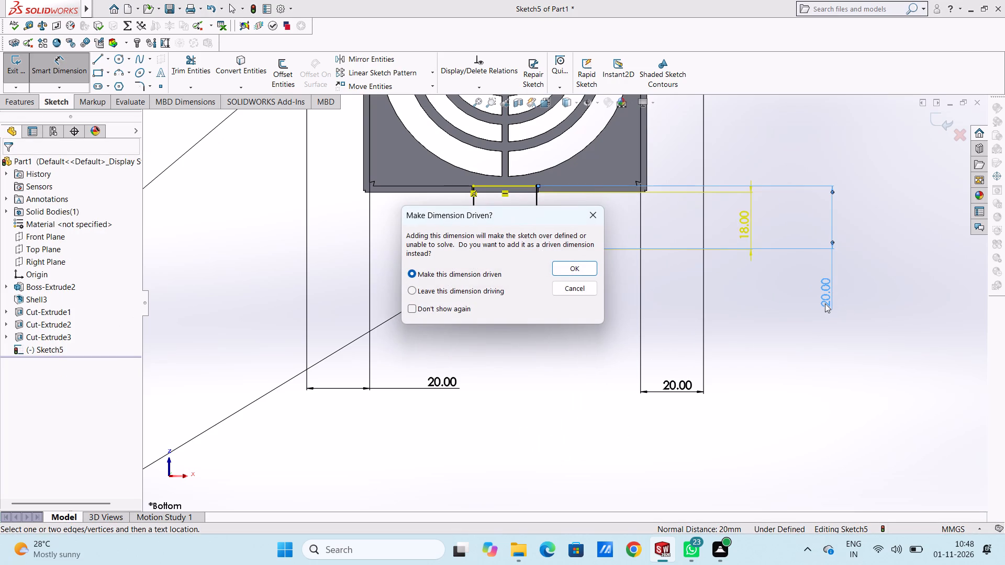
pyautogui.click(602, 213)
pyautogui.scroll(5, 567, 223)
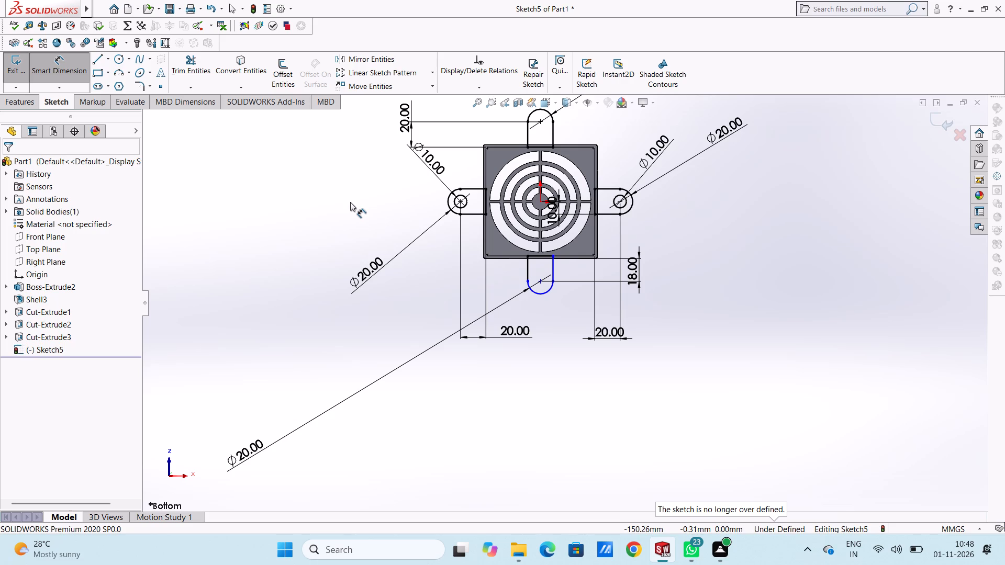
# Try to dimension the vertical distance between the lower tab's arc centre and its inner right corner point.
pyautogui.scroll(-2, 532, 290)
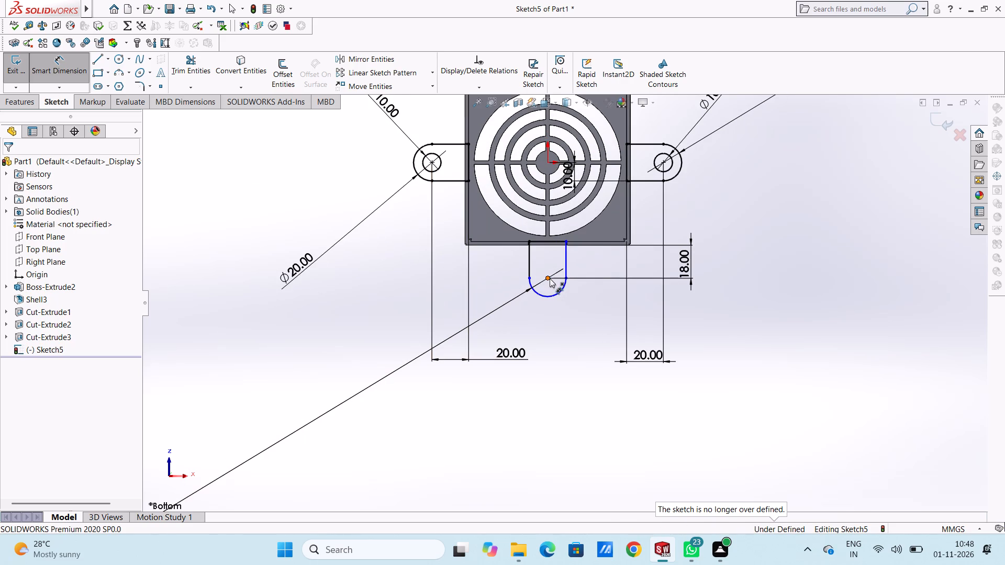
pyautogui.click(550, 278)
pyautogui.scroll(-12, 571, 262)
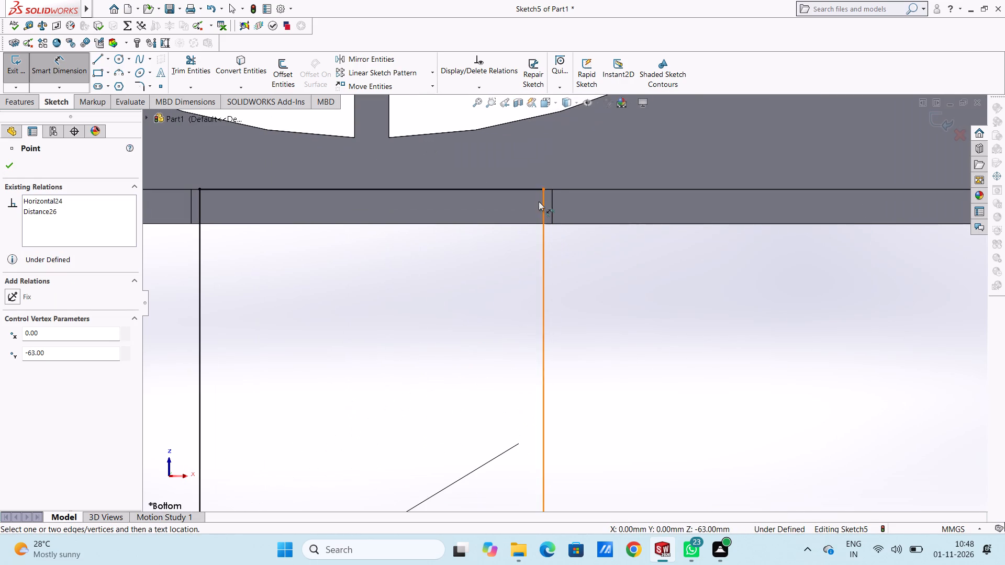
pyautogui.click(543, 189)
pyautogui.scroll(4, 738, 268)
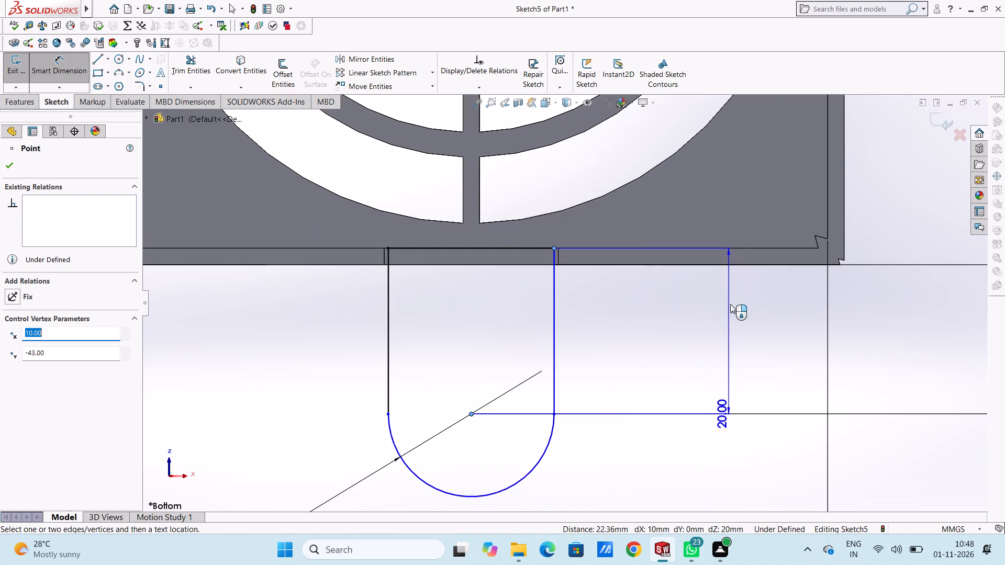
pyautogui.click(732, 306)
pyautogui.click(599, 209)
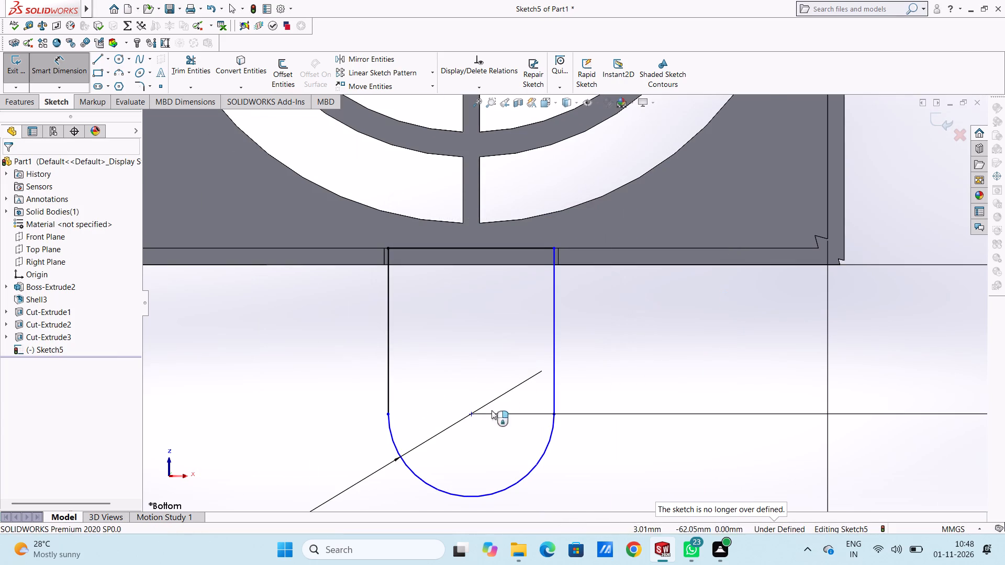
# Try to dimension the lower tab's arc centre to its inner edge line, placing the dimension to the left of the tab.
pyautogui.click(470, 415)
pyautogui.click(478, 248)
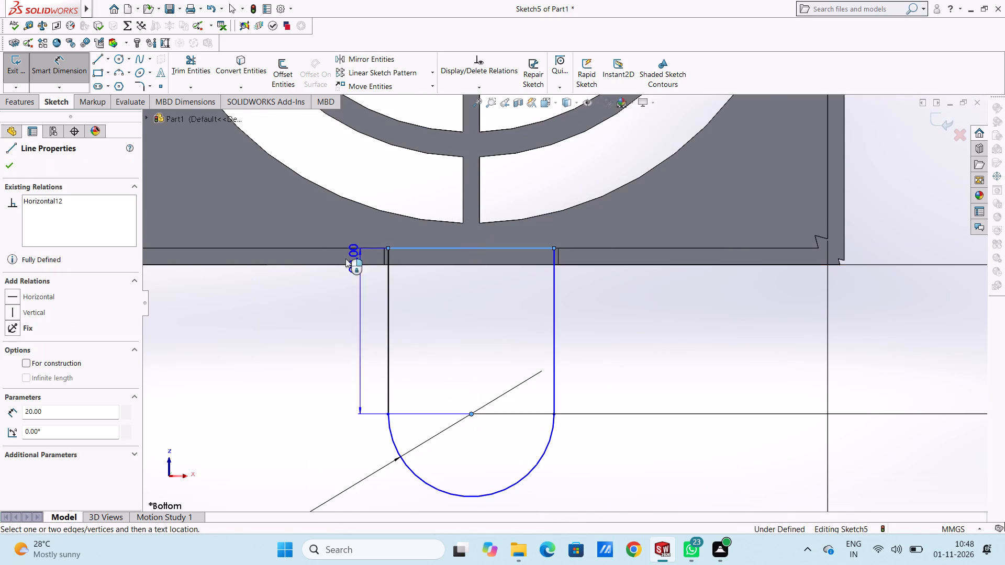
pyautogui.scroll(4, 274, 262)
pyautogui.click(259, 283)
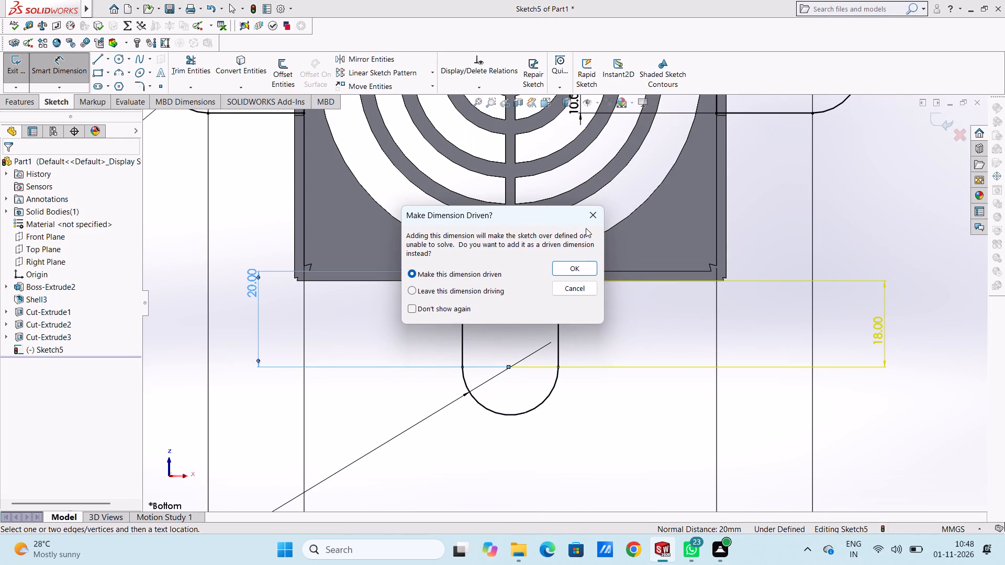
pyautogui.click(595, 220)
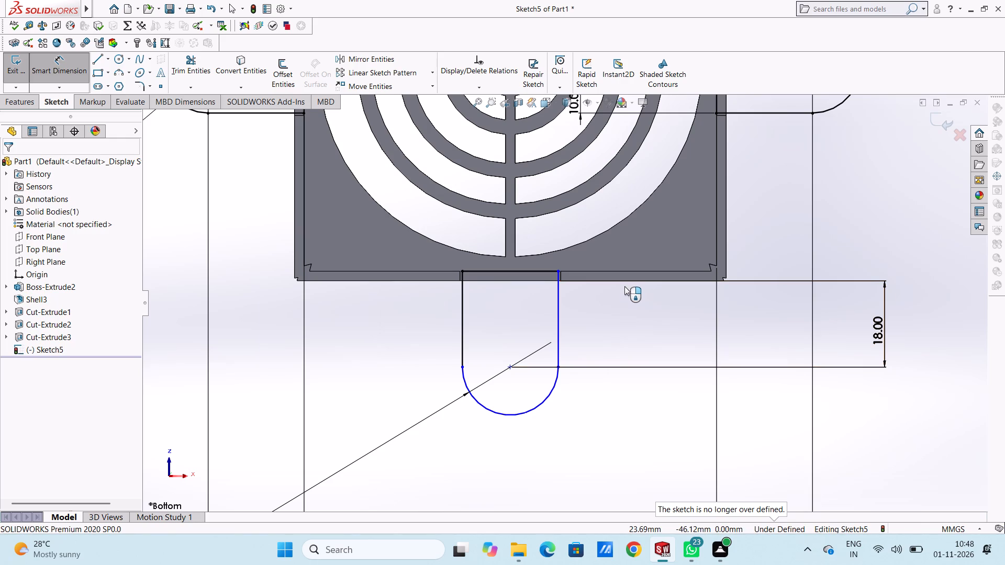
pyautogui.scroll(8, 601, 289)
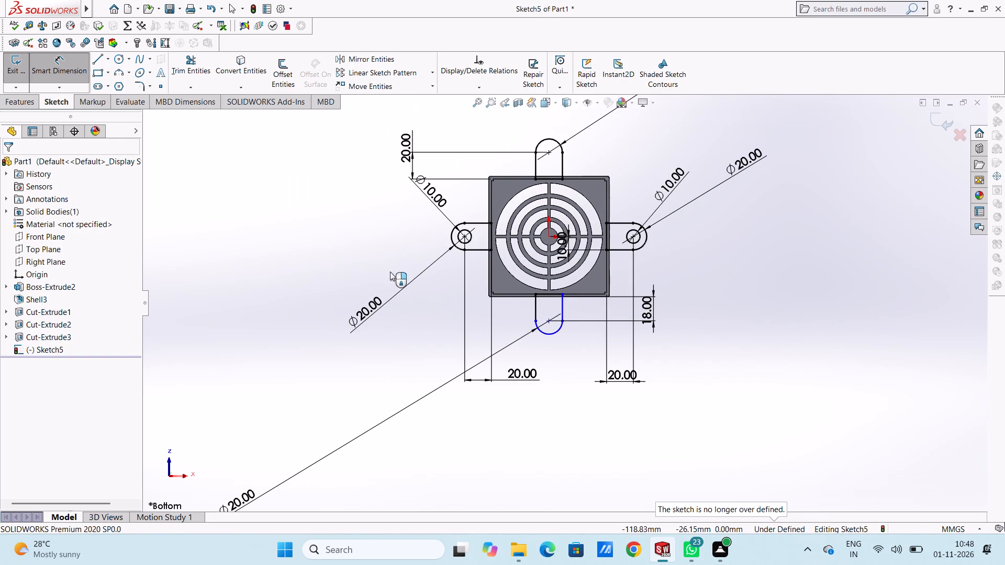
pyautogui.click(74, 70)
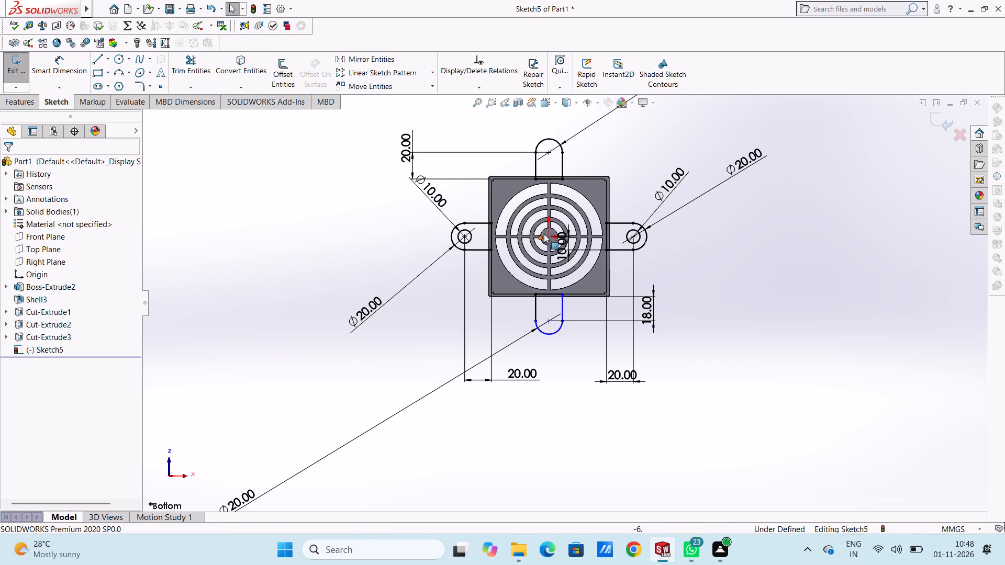
# Add a 10 mm horizontal dimension between the origin and the lower tab's right side line.
pyautogui.scroll(2, 567, 200)
pyautogui.scroll(-3, 559, 262)
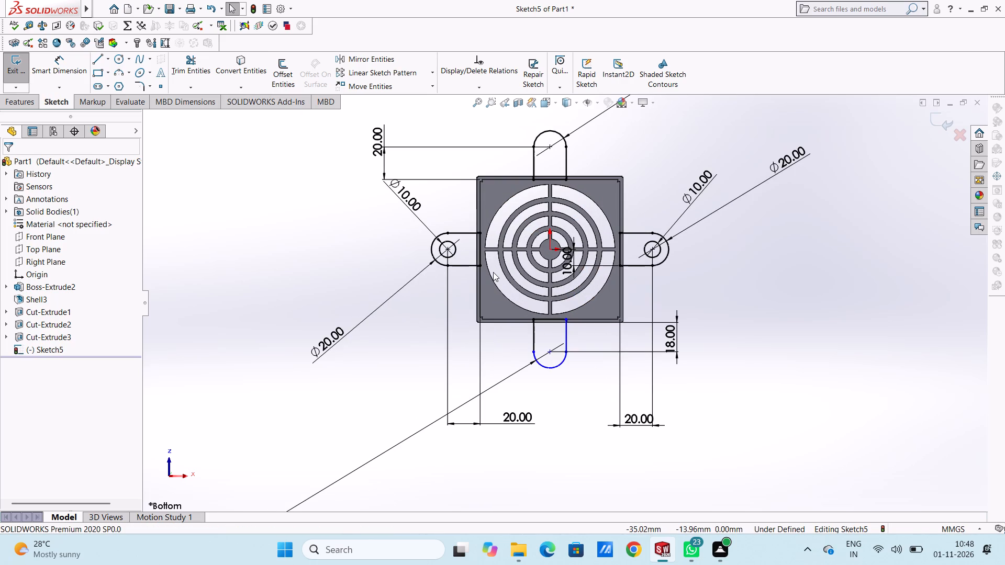
pyautogui.scroll(1, 418, 258)
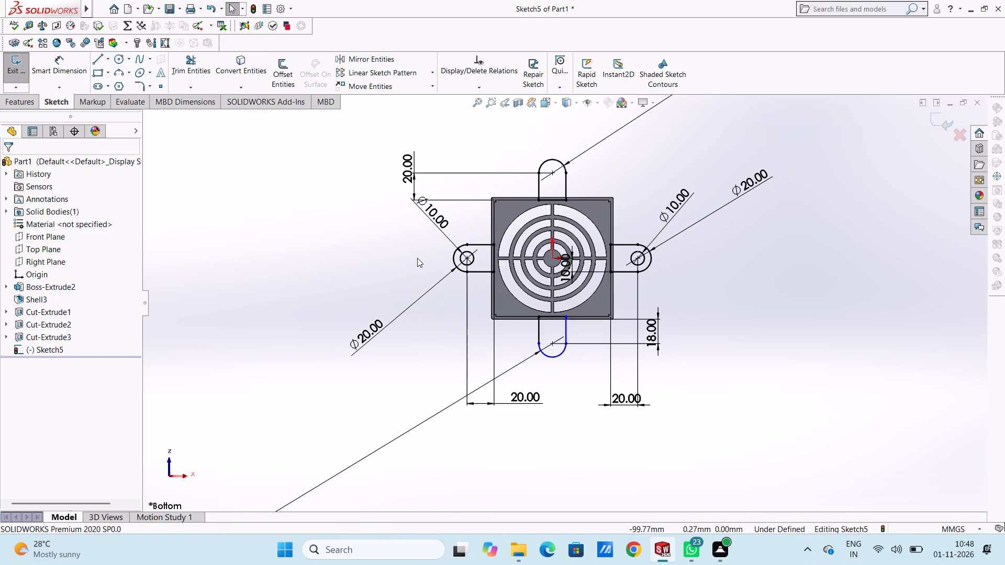
pyautogui.scroll(-2, 626, 390)
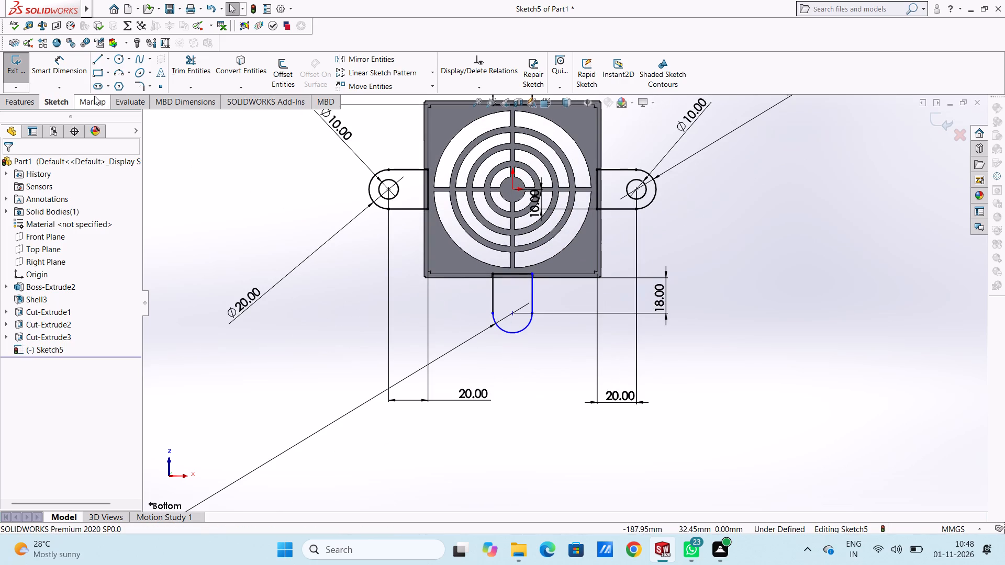
pyautogui.click(64, 62)
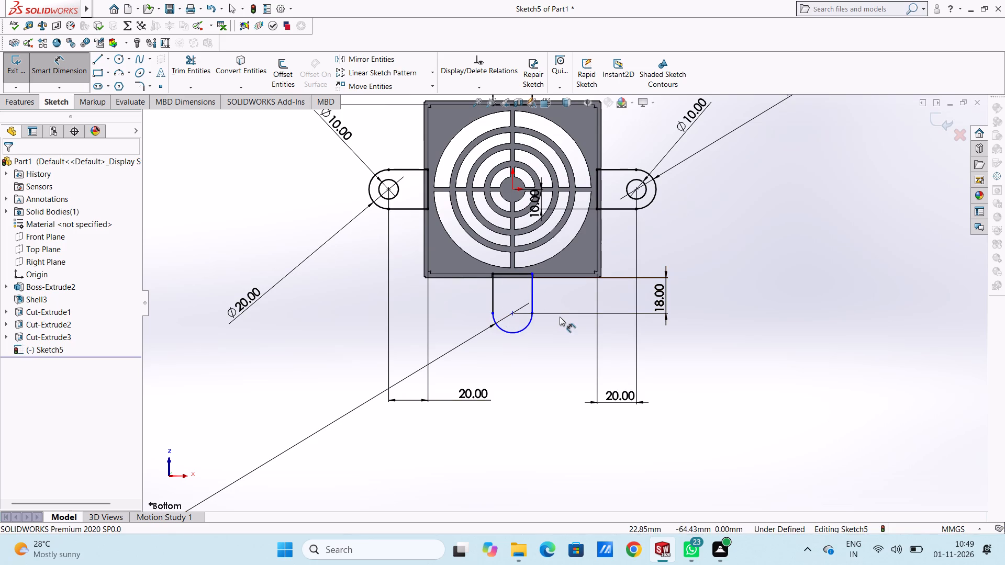
pyautogui.click(513, 191)
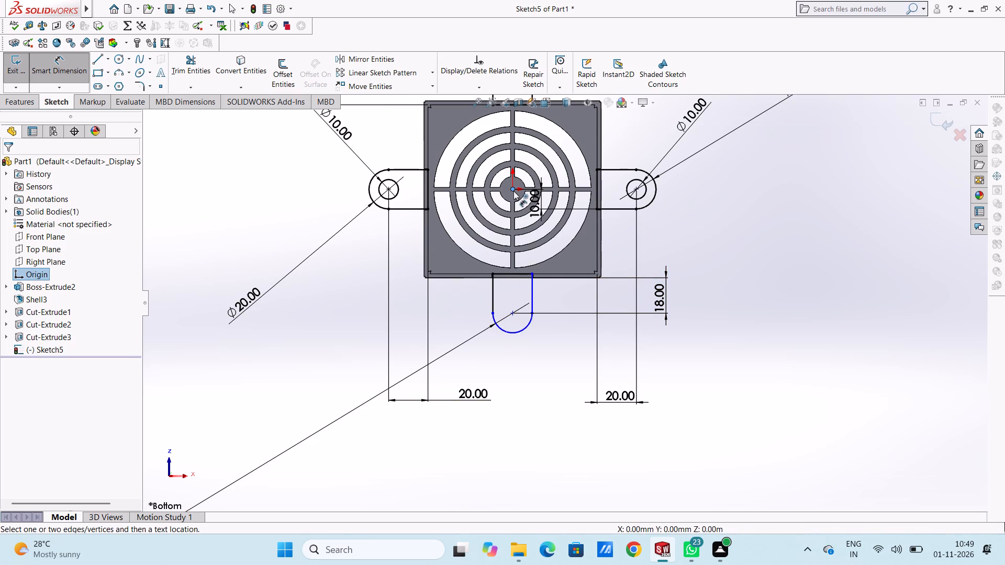
pyautogui.click(532, 289)
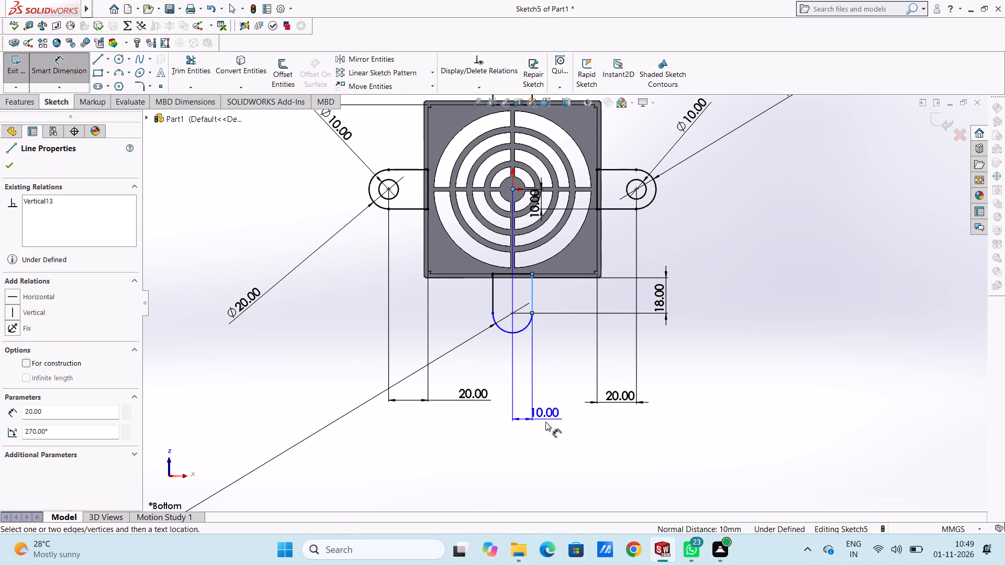
pyautogui.click(545, 422)
pyautogui.click(499, 408)
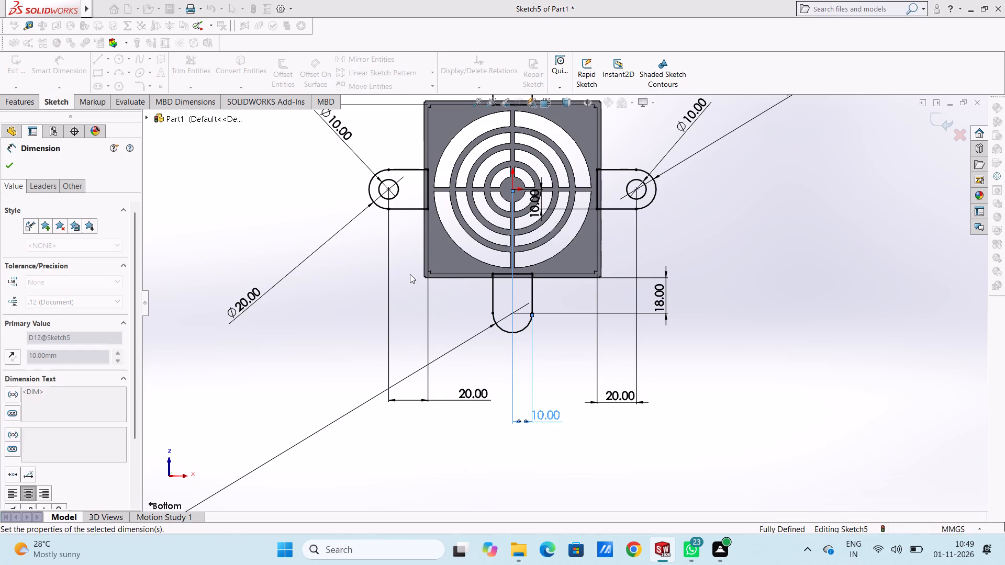
pyautogui.click(410, 274)
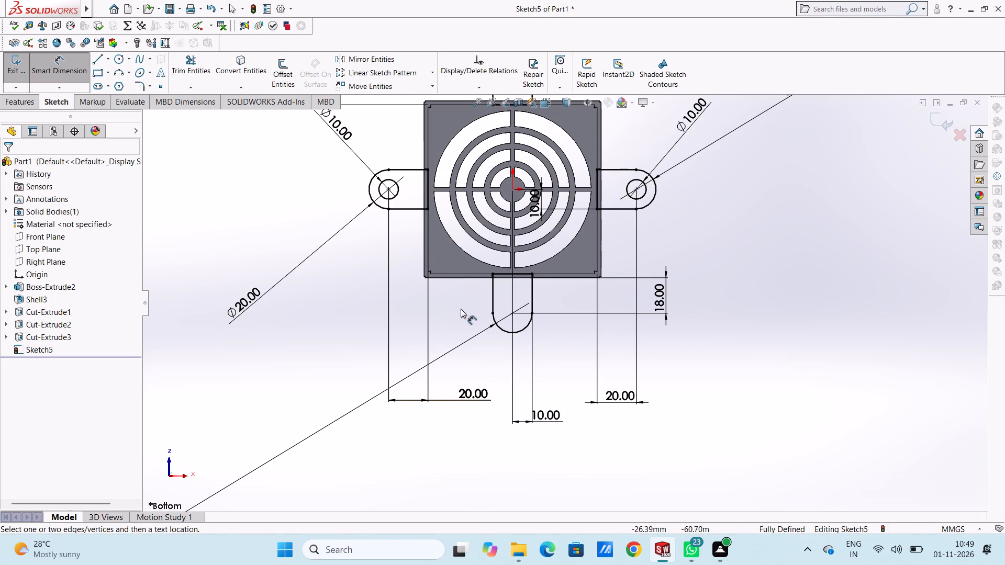
# Sketch circles about 10 mm in diameter at the arc centres of the upper and lower tabs.
pyautogui.scroll(5, 462, 306)
pyautogui.scroll(-4, 539, 274)
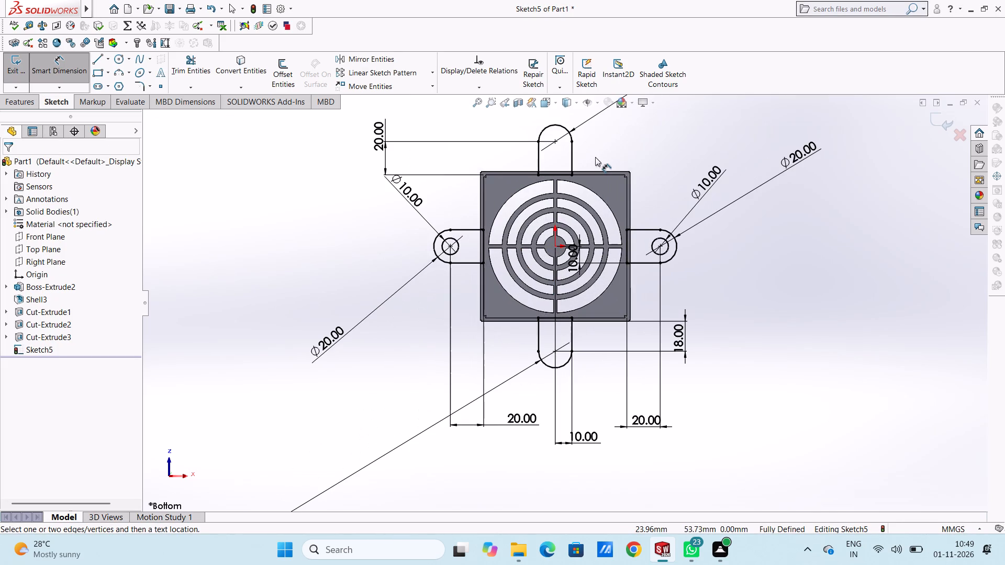
pyautogui.scroll(-2, 595, 157)
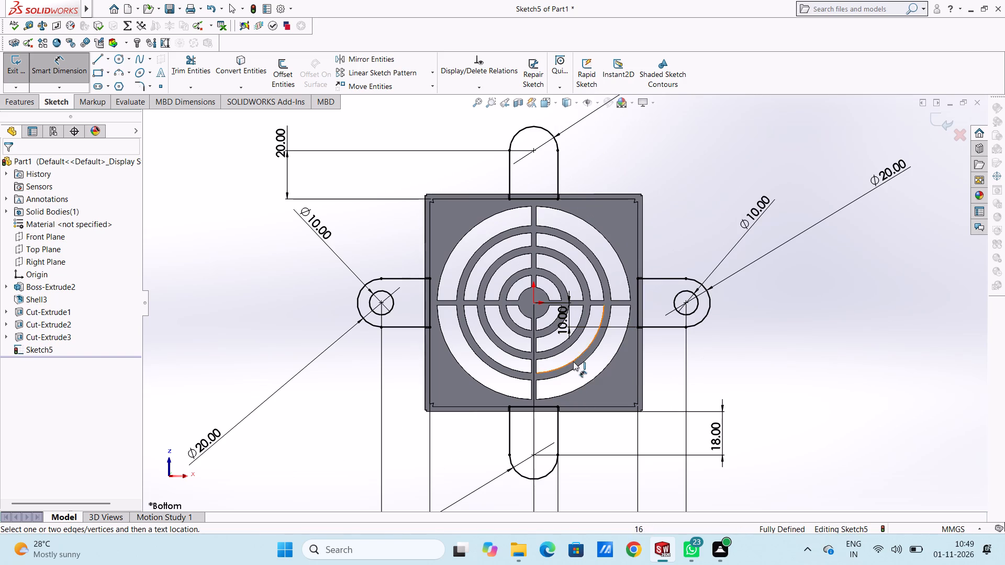
pyautogui.click(60, 68)
pyautogui.click(119, 58)
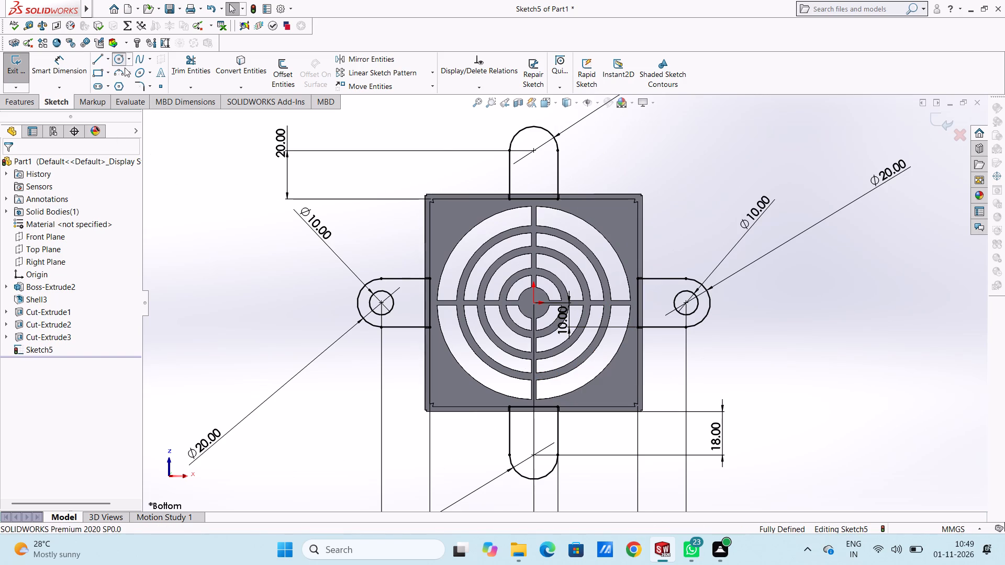
pyautogui.click(533, 152)
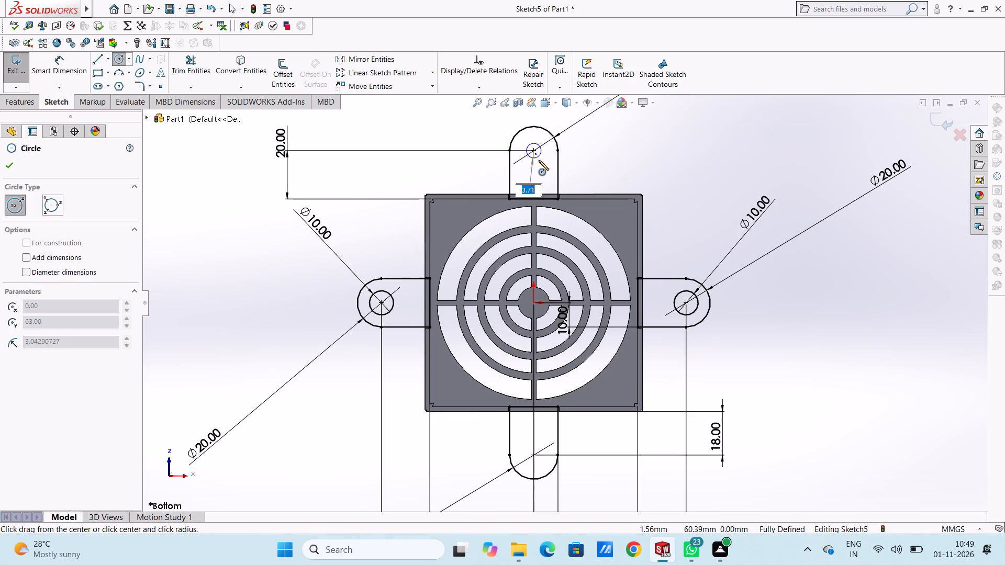
pyautogui.click(539, 162)
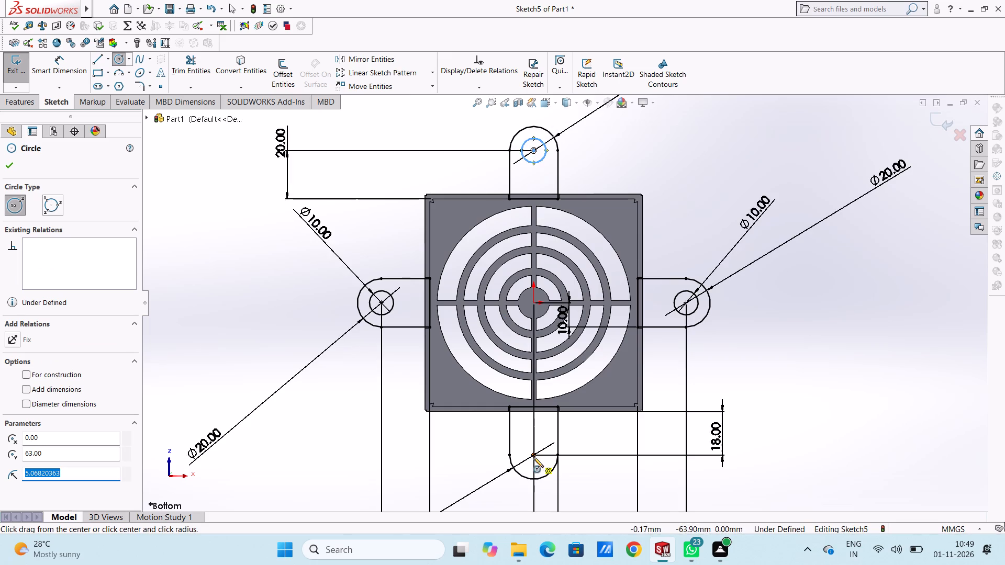
pyautogui.click(533, 455)
pyautogui.click(538, 443)
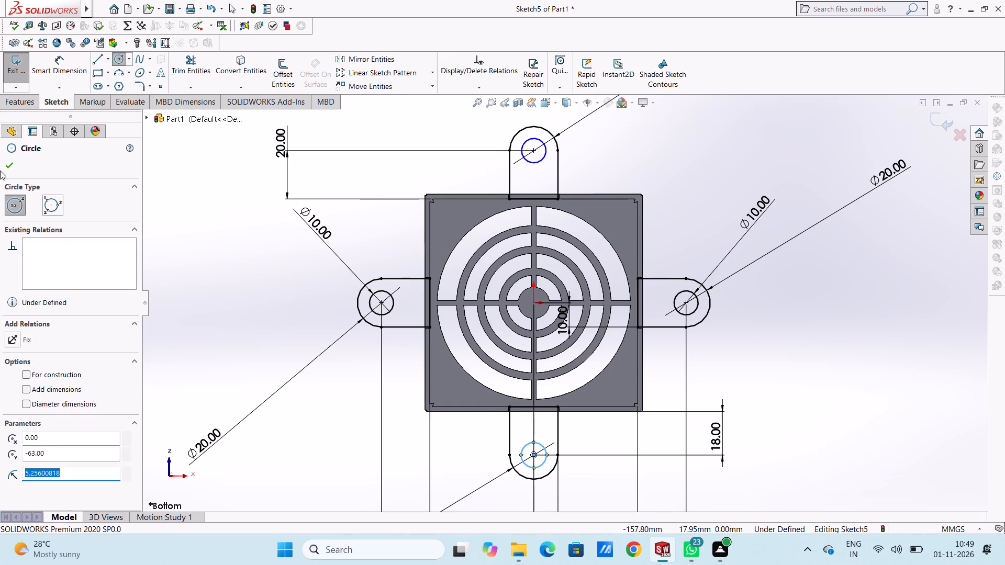
pyautogui.click(10, 167)
pyautogui.click(139, 202)
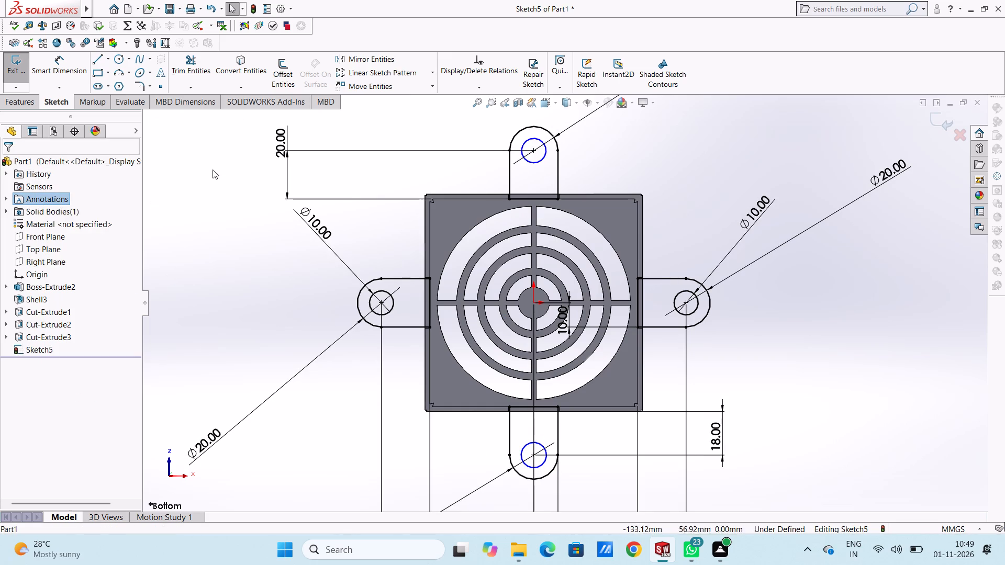
pyautogui.click(218, 188)
# Dimension the upper tab's hole circle to a 10 mm diameter.
pyautogui.click(60, 70)
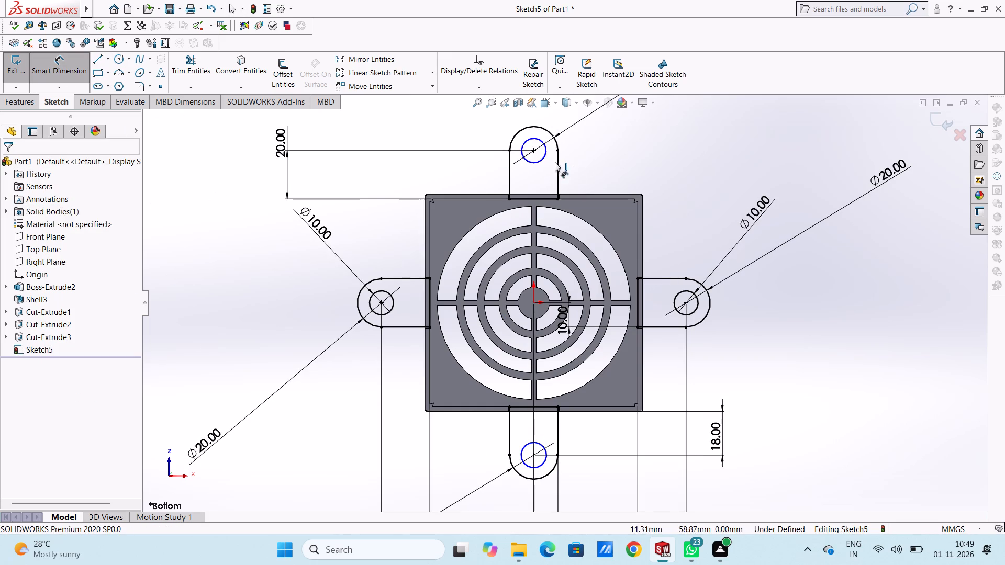
pyautogui.click(537, 162)
pyautogui.click(677, 177)
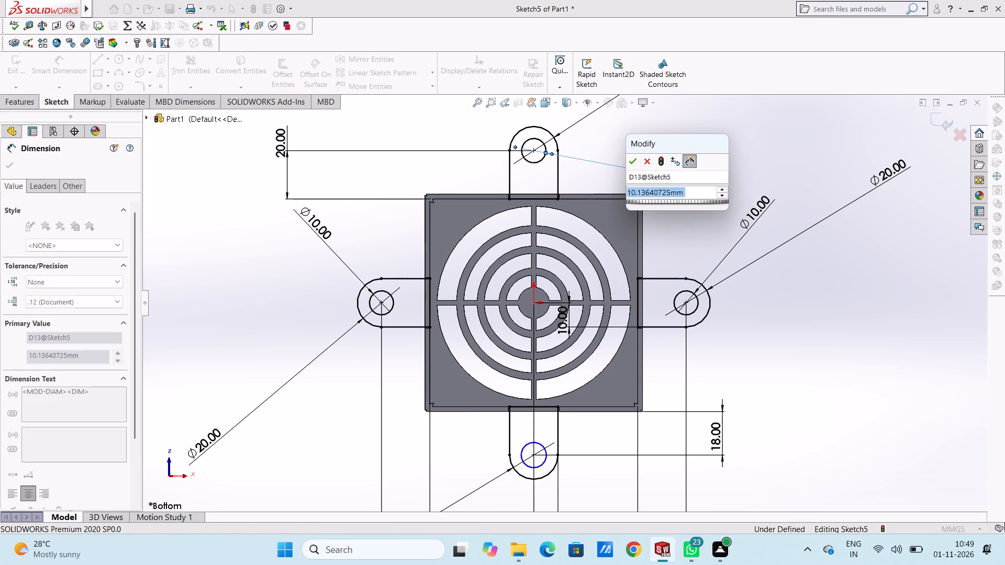
pyautogui.write('10')
pyautogui.press('Return')
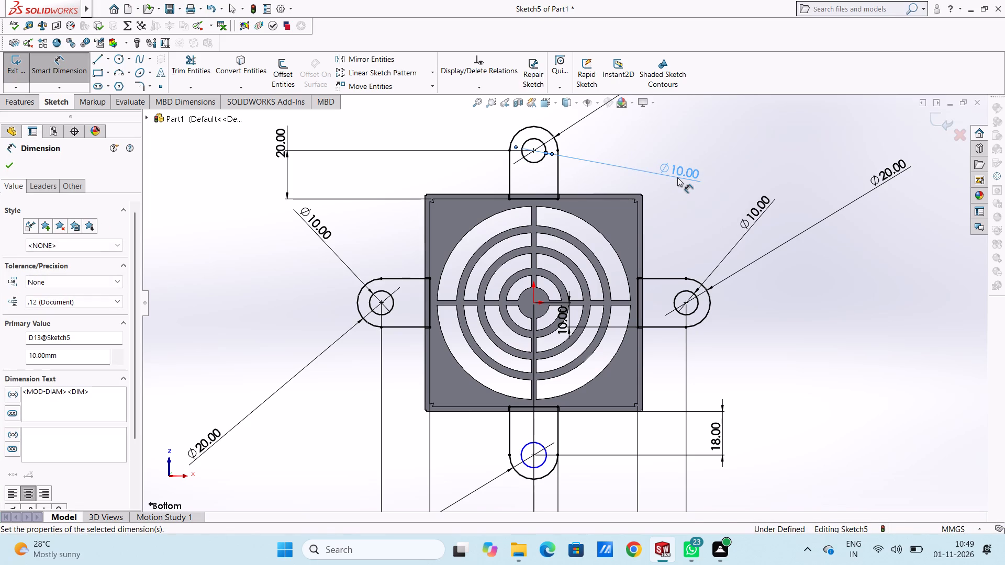
pyautogui.click(689, 145)
# Dimension the lower tab's hole circle to a 10 mm diameter.
pyautogui.scroll(2, 536, 474)
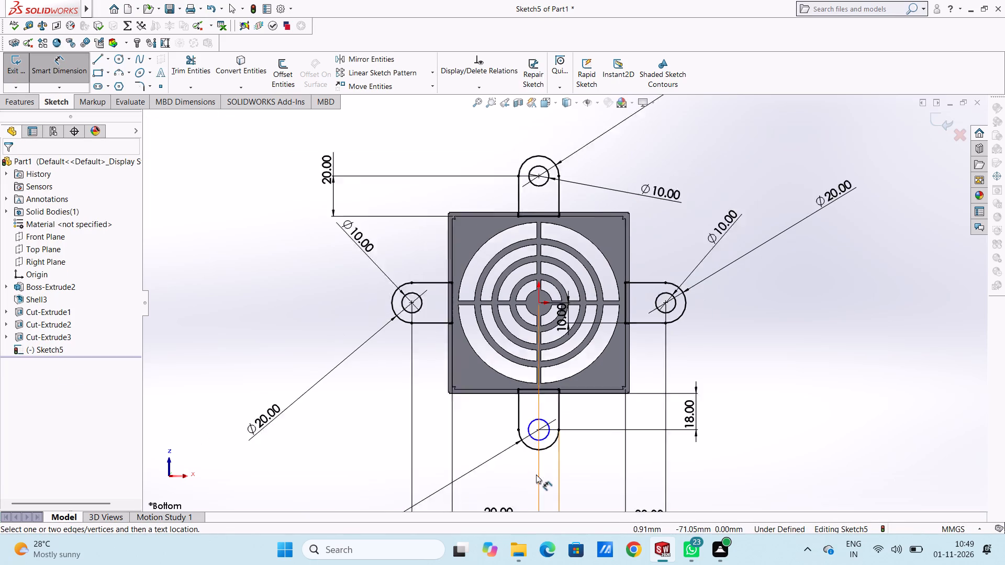
pyautogui.scroll(2, 536, 474)
pyautogui.scroll(-4, 537, 454)
pyautogui.scroll(-4, 593, 253)
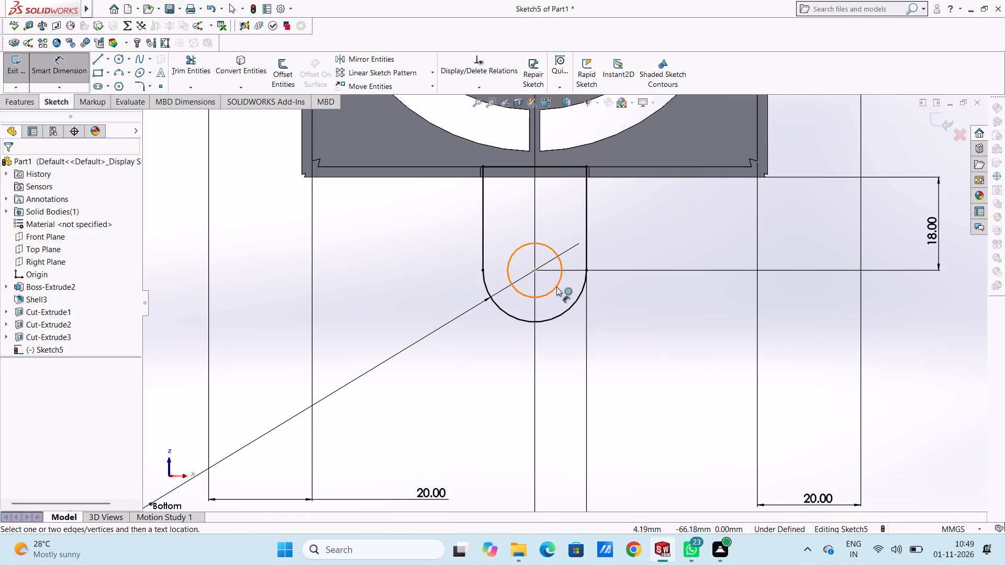
pyautogui.click(556, 287)
pyautogui.click(823, 408)
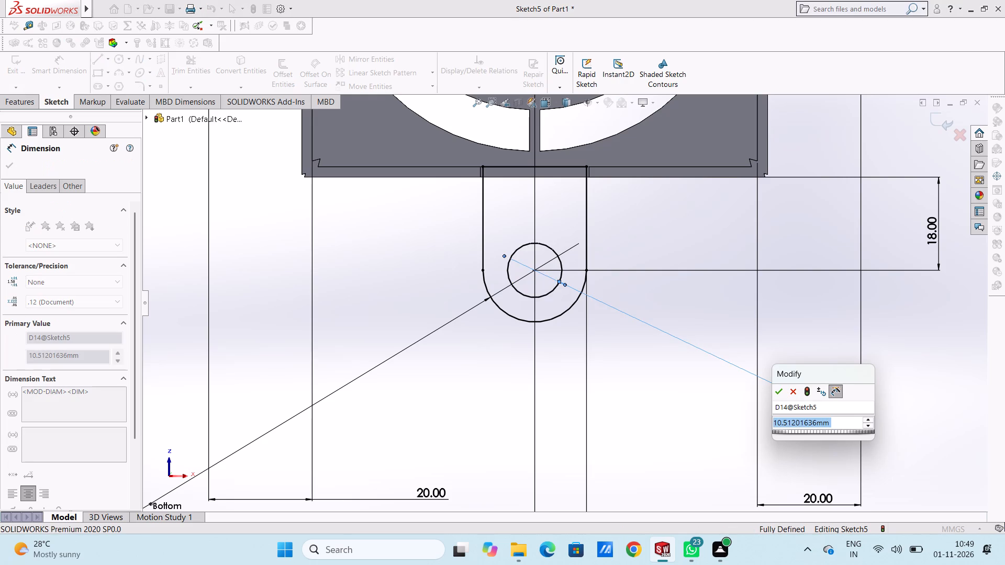
pyautogui.write('10')
pyautogui.press('Return')
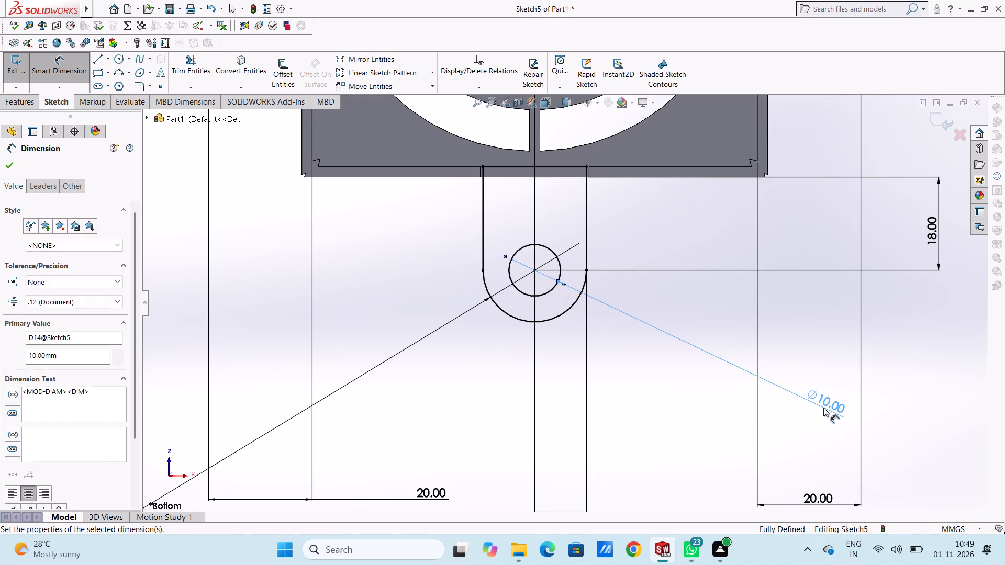
pyautogui.click(655, 212)
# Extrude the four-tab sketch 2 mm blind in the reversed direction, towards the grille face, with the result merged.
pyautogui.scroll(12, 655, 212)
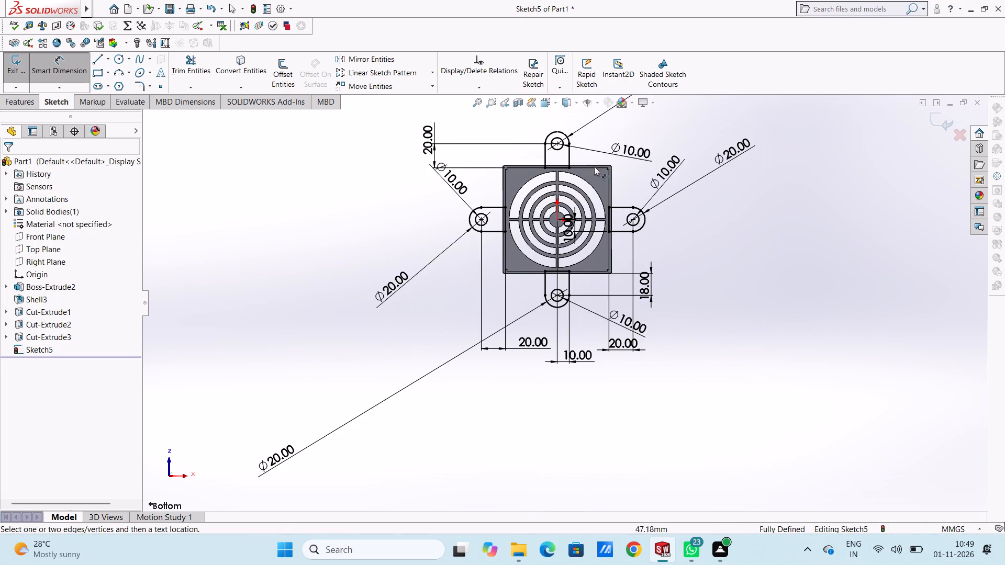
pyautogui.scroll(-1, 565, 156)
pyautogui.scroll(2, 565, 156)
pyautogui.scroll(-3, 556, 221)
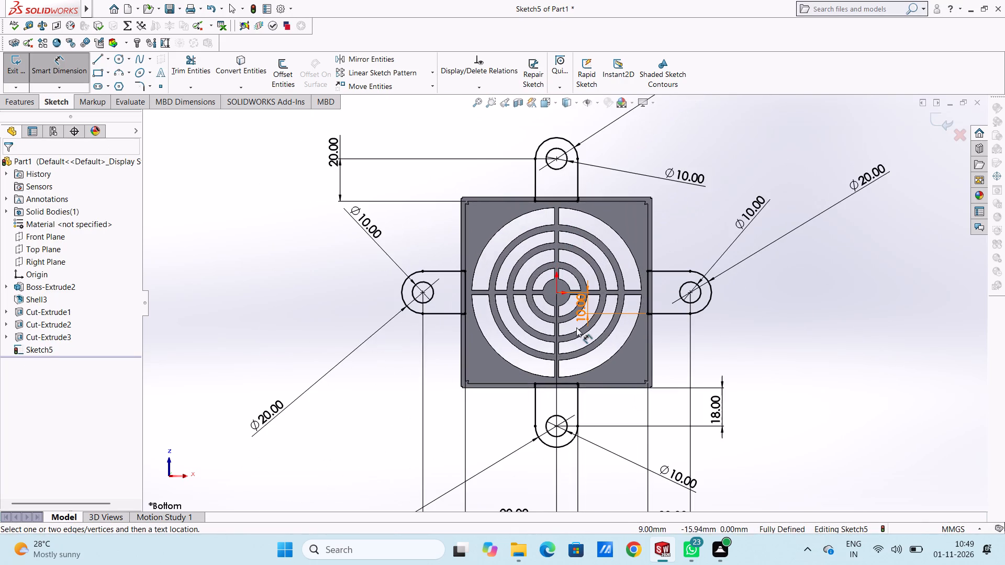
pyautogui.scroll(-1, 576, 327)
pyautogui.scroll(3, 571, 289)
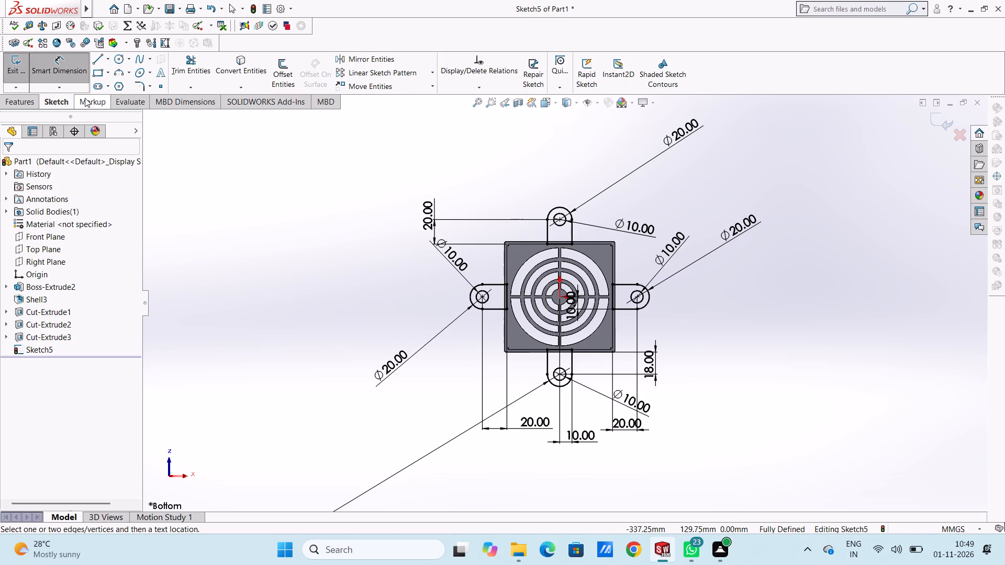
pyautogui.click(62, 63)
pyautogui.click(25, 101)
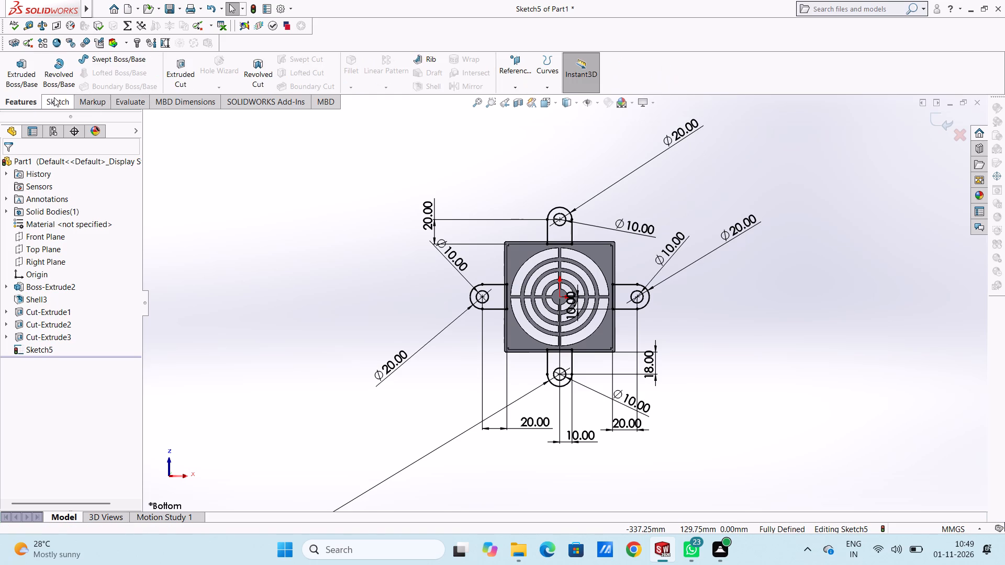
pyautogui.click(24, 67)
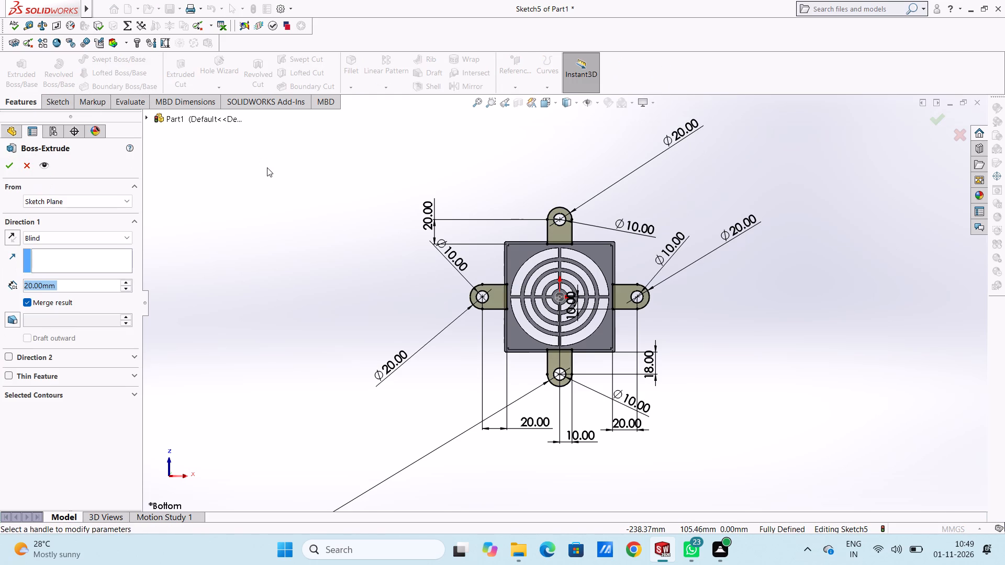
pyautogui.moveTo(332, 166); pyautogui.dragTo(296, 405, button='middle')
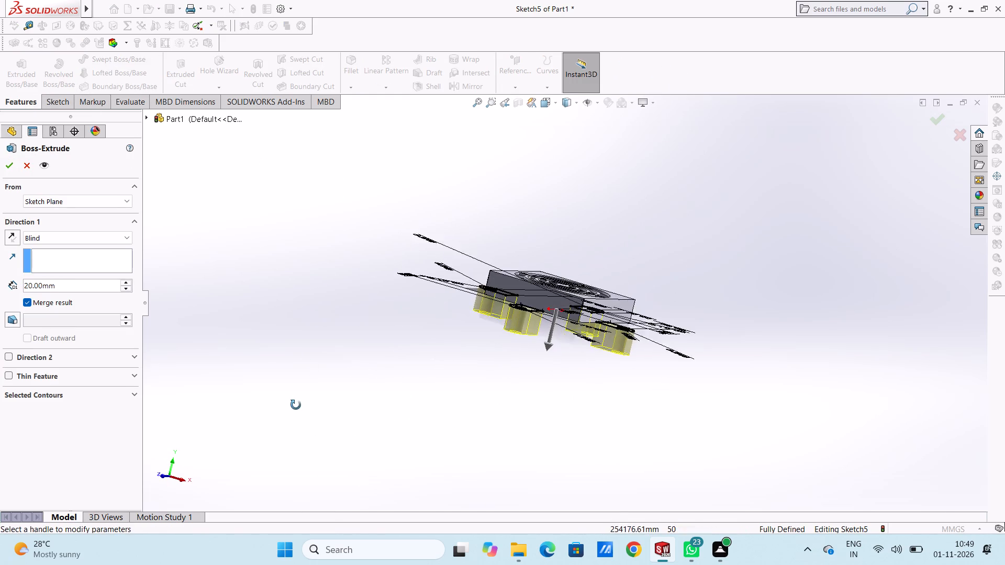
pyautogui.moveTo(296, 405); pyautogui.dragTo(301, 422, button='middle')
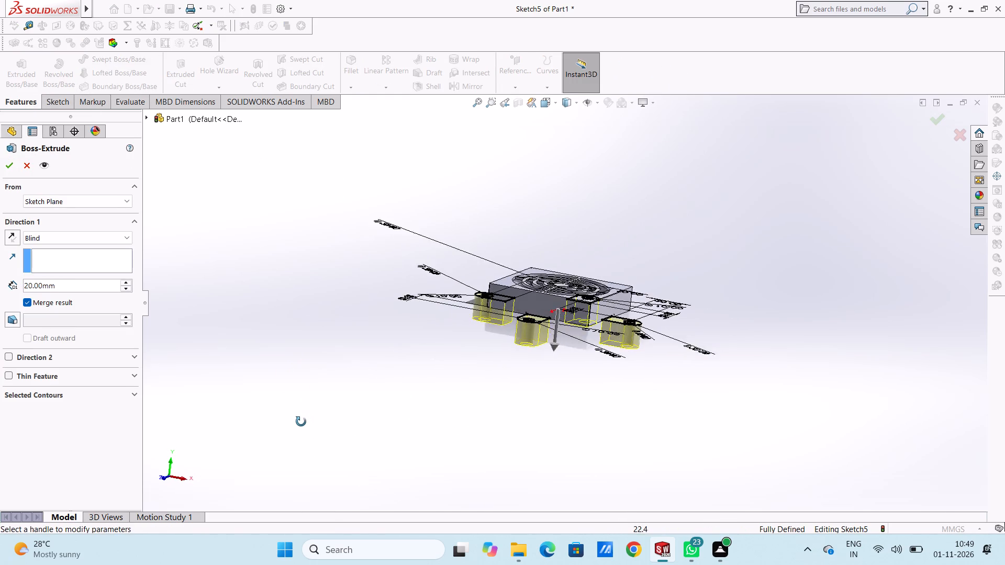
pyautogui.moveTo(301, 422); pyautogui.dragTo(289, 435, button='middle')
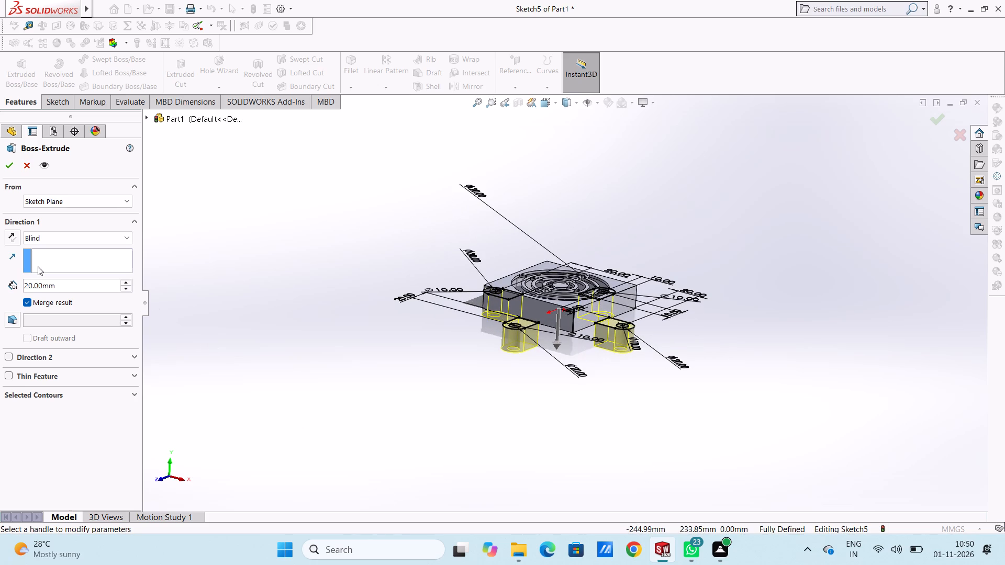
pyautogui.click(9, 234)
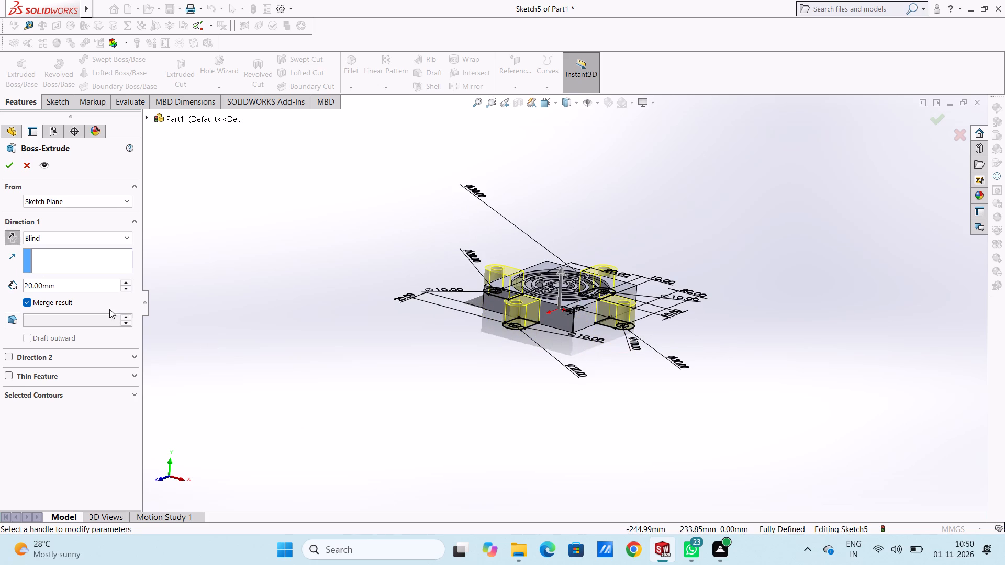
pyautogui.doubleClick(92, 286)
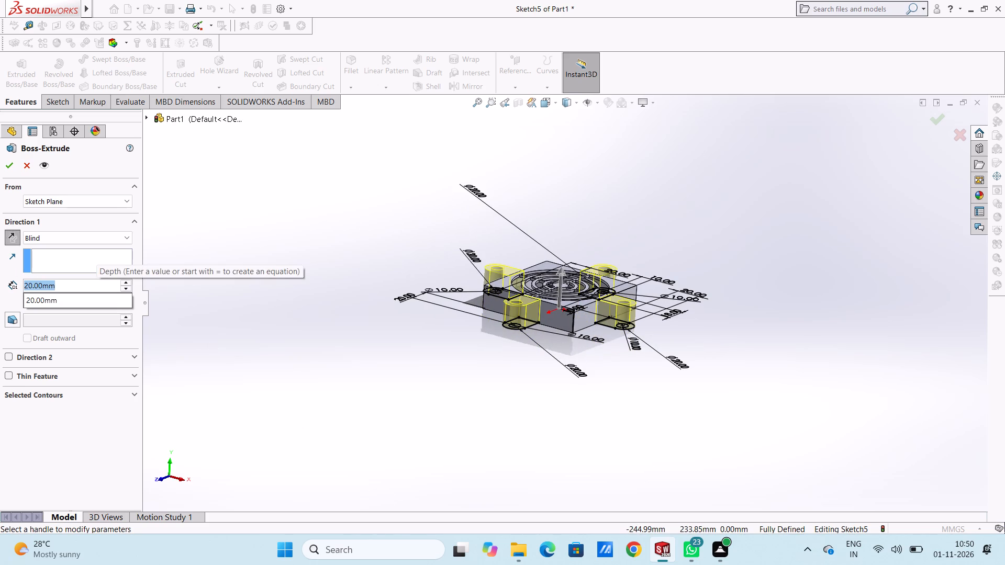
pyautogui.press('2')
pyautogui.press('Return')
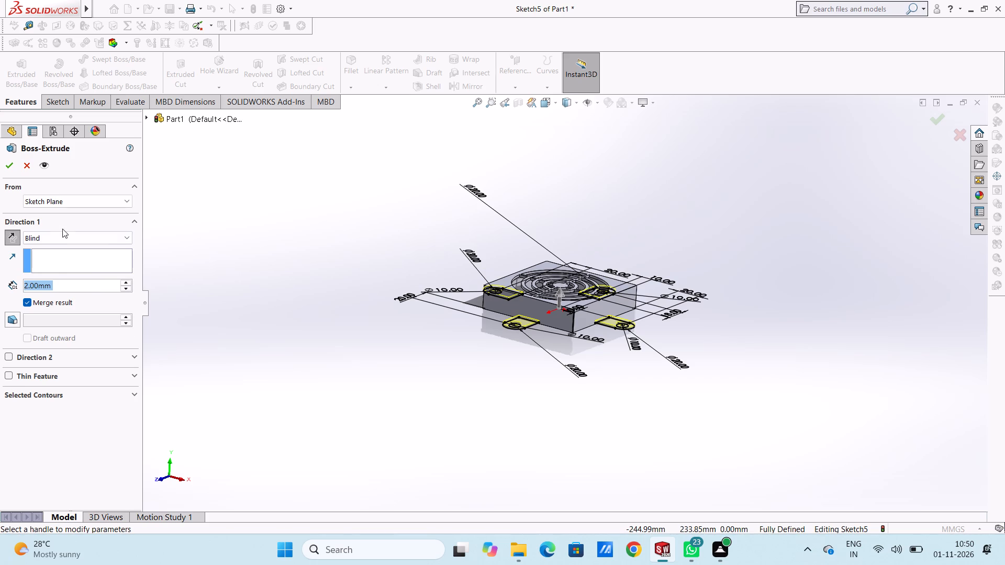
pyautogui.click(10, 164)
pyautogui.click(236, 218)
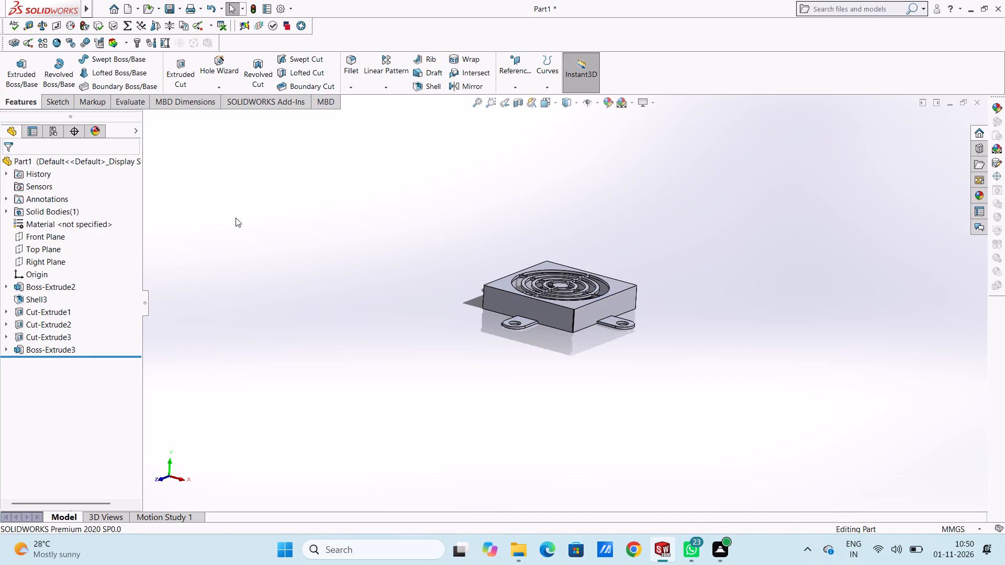
# Examine how the extruded tabs join the grille's side walls, viewing the part from above and below.
pyautogui.moveTo(375, 265); pyautogui.dragTo(578, 232, button='middle')
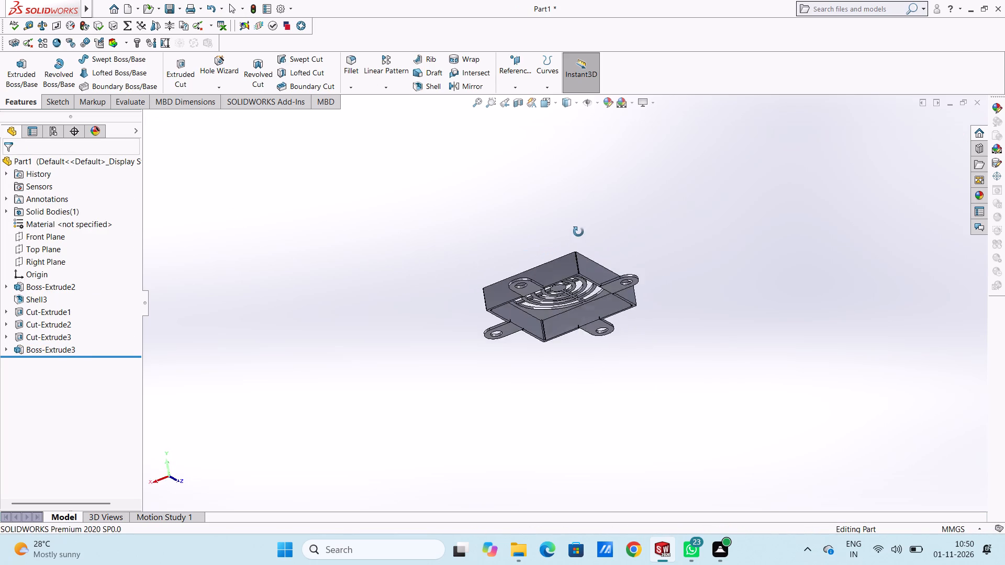
pyautogui.moveTo(578, 232); pyautogui.dragTo(578, 204, button='middle')
pyautogui.moveTo(598, 268); pyautogui.dragTo(545, 313, button='middle')
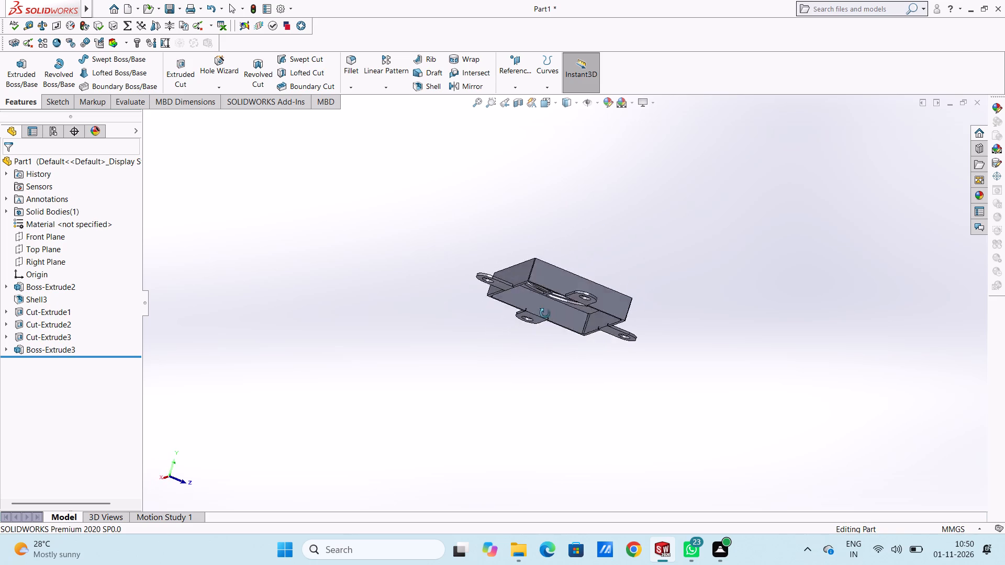
pyautogui.moveTo(545, 313); pyautogui.dragTo(430, 414, button='middle')
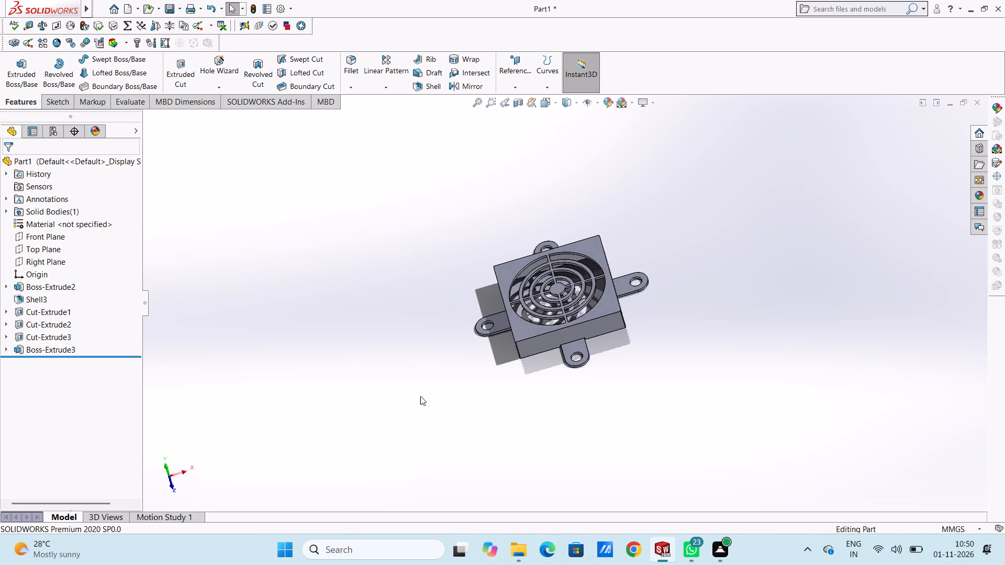
pyautogui.moveTo(409, 310); pyautogui.dragTo(424, 319, button='middle')
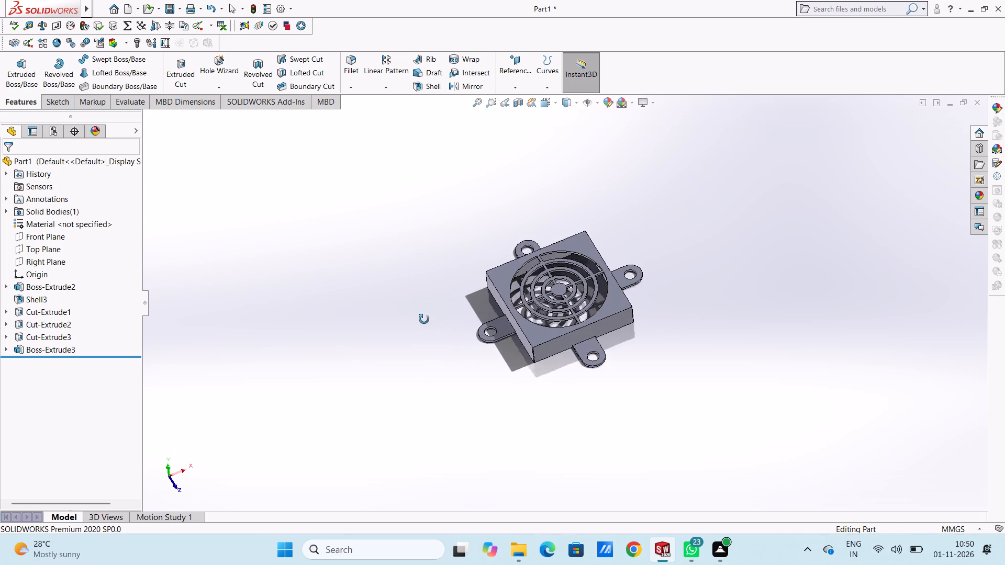
pyautogui.moveTo(424, 319); pyautogui.dragTo(422, 237, button='middle')
pyautogui.scroll(-1, 529, 309)
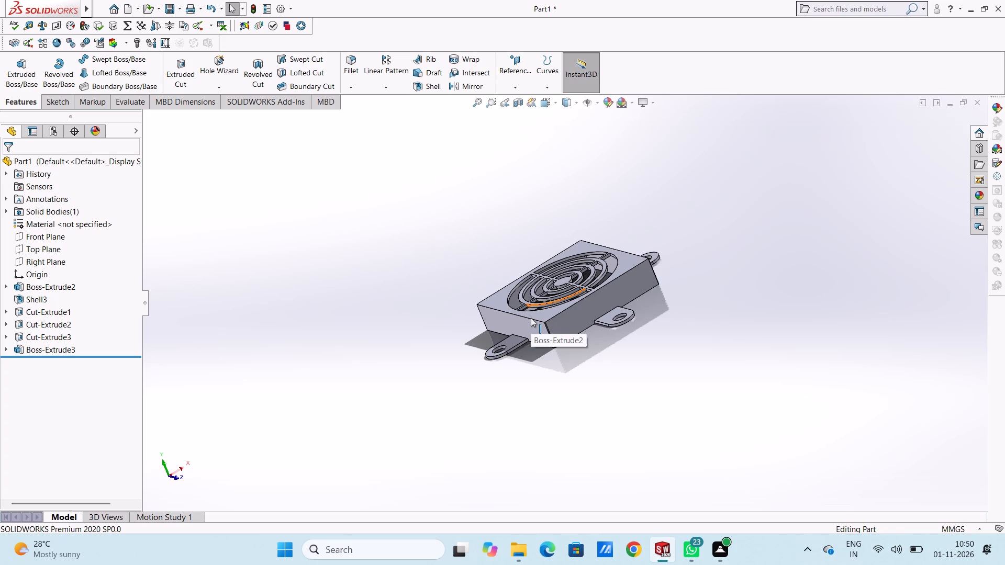
pyautogui.scroll(-2, 526, 350)
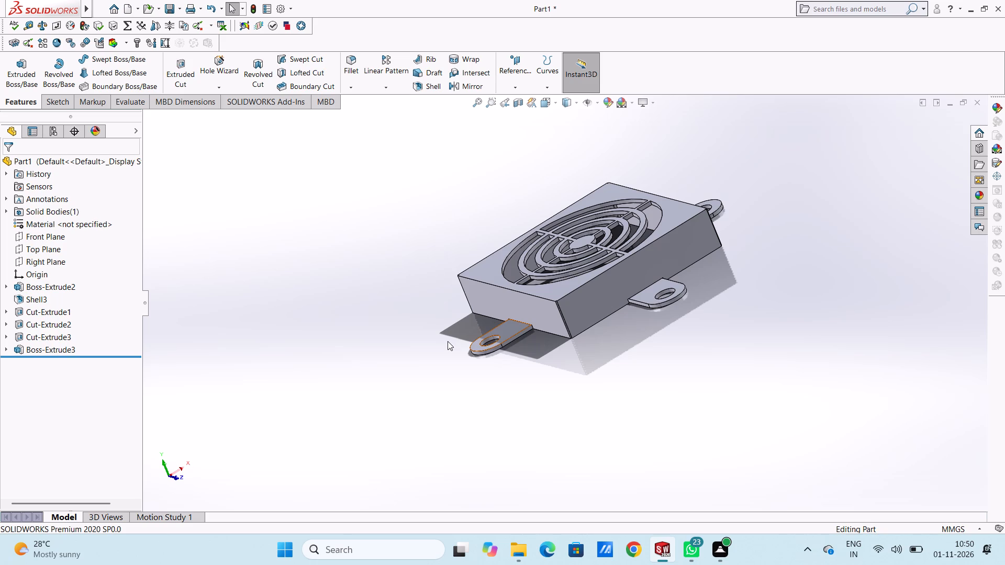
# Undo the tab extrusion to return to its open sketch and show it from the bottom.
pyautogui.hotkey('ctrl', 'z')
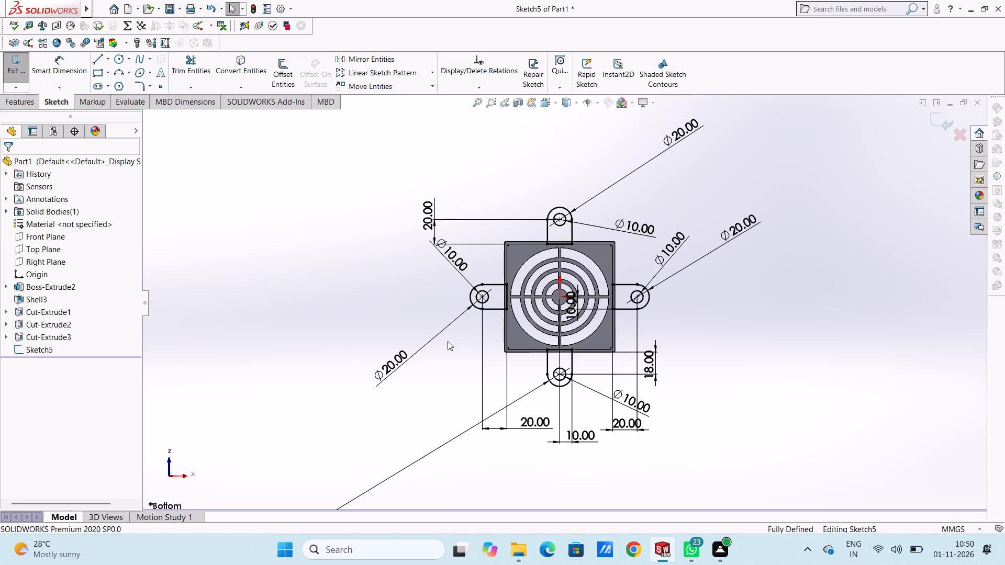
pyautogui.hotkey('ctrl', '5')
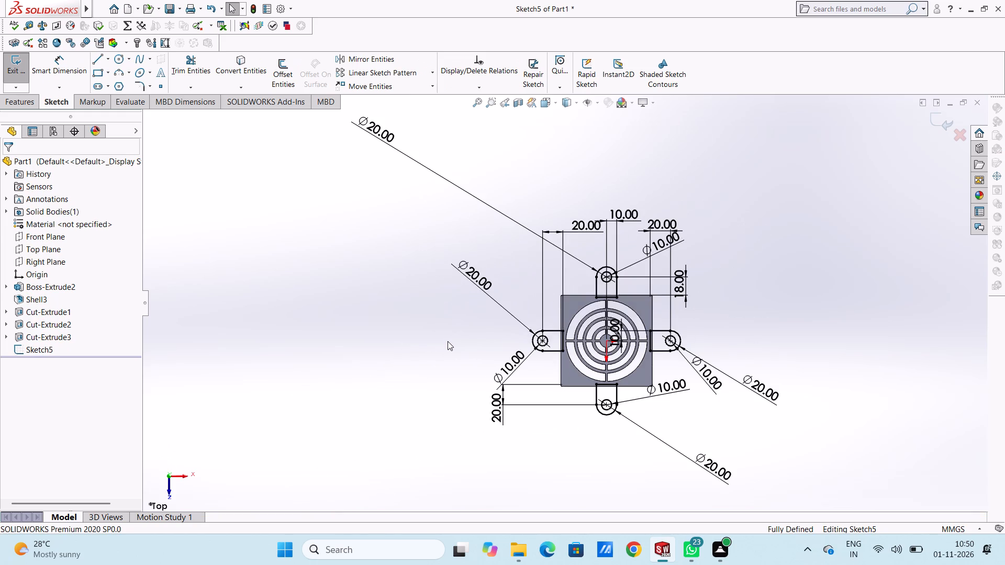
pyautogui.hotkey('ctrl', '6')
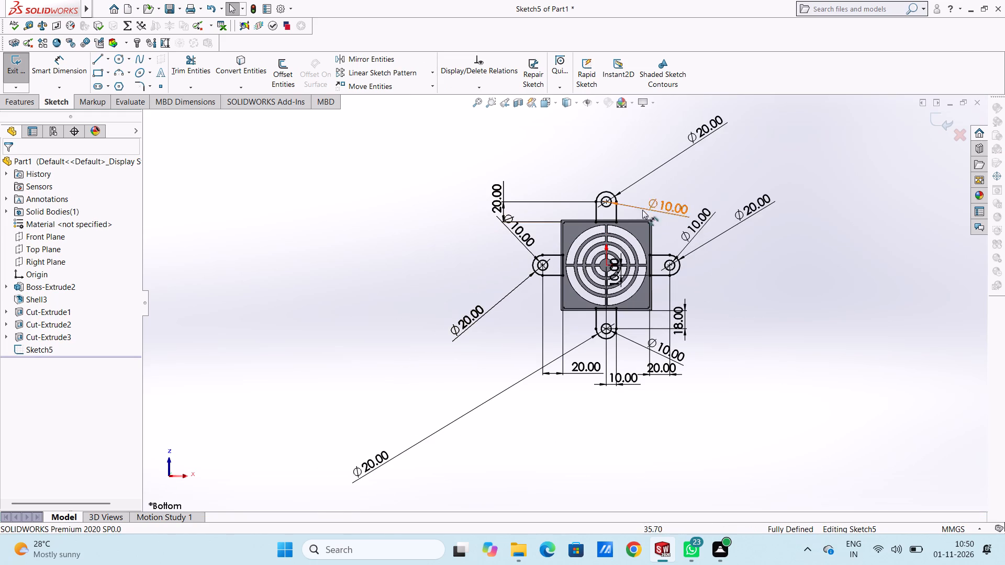
# Set the distance from the left tab's hole centre to the grille's side edge to 10 mm.
pyautogui.scroll(-3, 642, 212)
pyautogui.scroll(2, 602, 329)
pyautogui.scroll(-3, 602, 342)
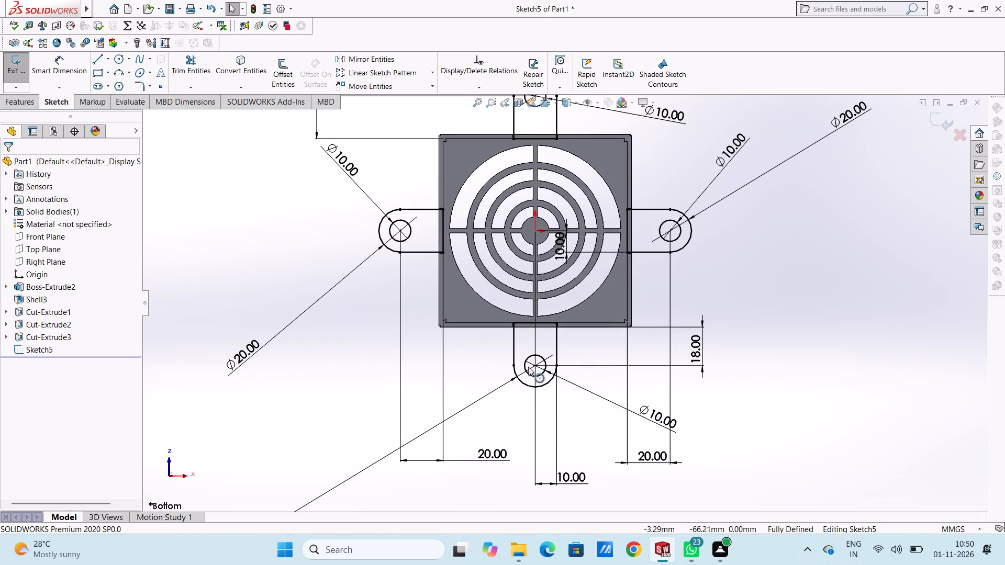
pyautogui.scroll(4, 526, 357)
pyautogui.doubleClick(518, 379)
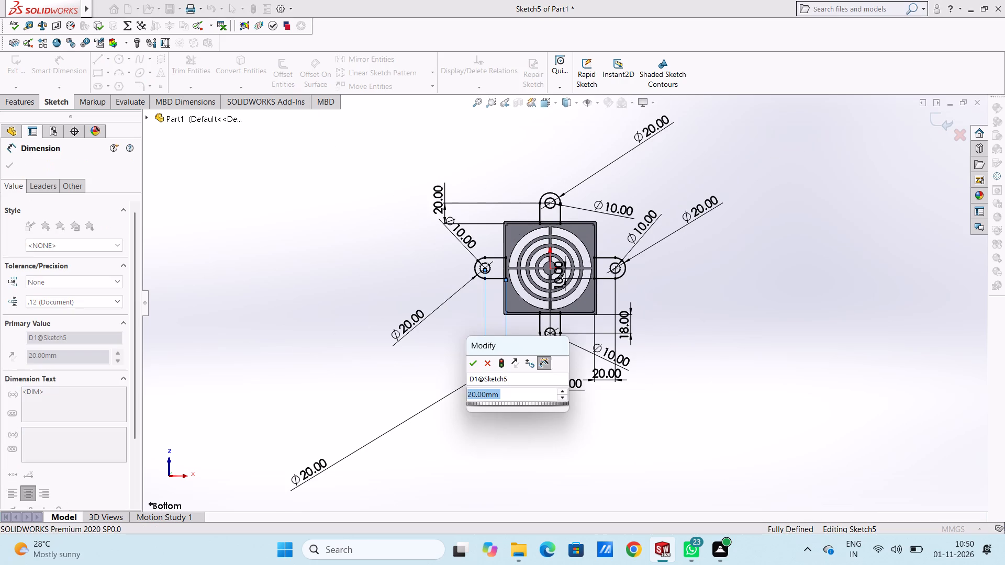
pyautogui.write('10')
pyautogui.press('Return')
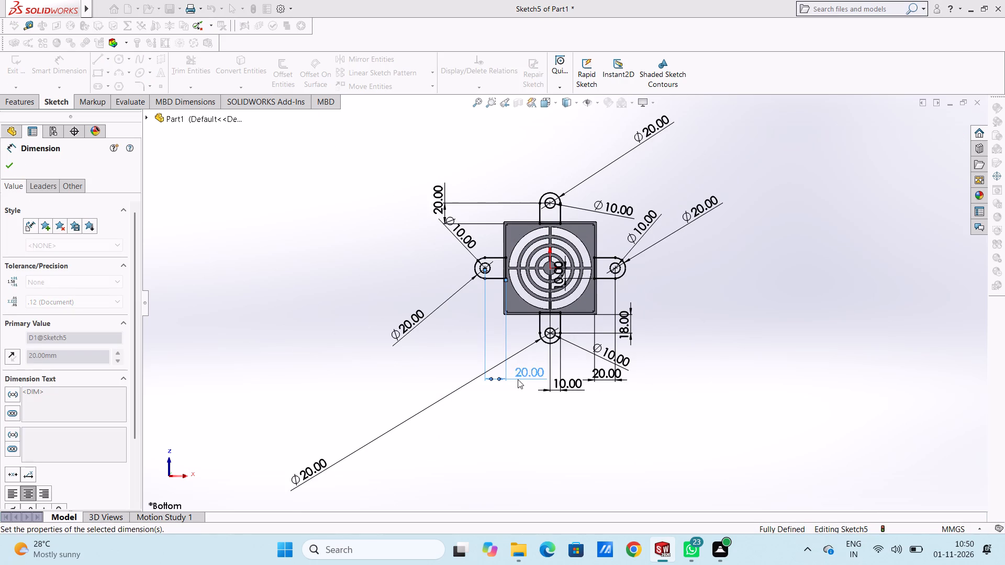
pyautogui.click(407, 270)
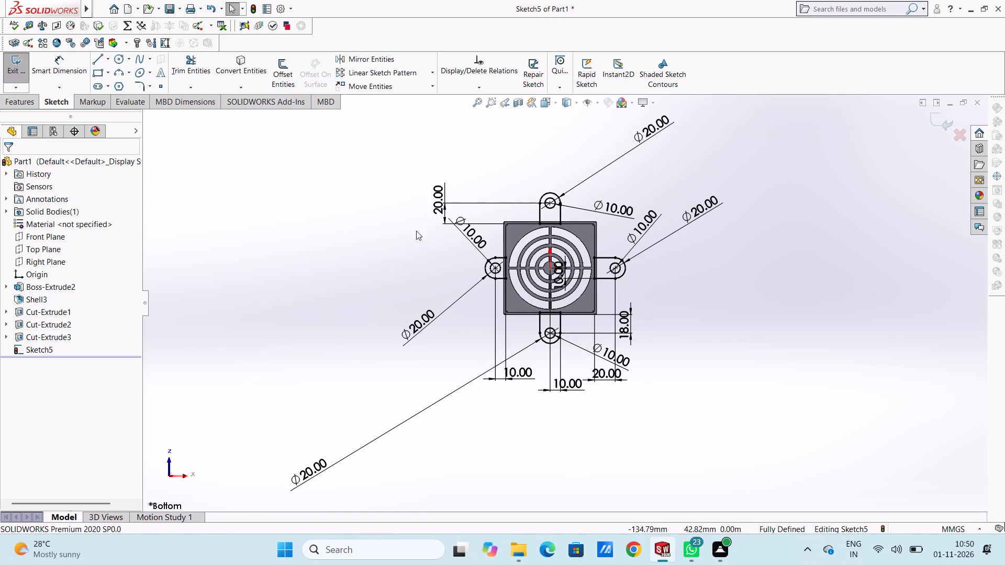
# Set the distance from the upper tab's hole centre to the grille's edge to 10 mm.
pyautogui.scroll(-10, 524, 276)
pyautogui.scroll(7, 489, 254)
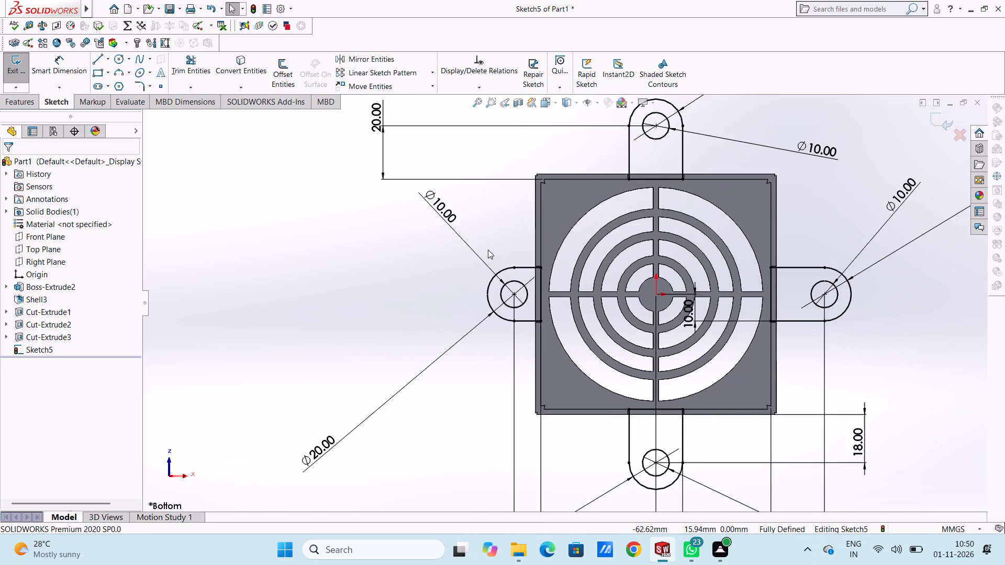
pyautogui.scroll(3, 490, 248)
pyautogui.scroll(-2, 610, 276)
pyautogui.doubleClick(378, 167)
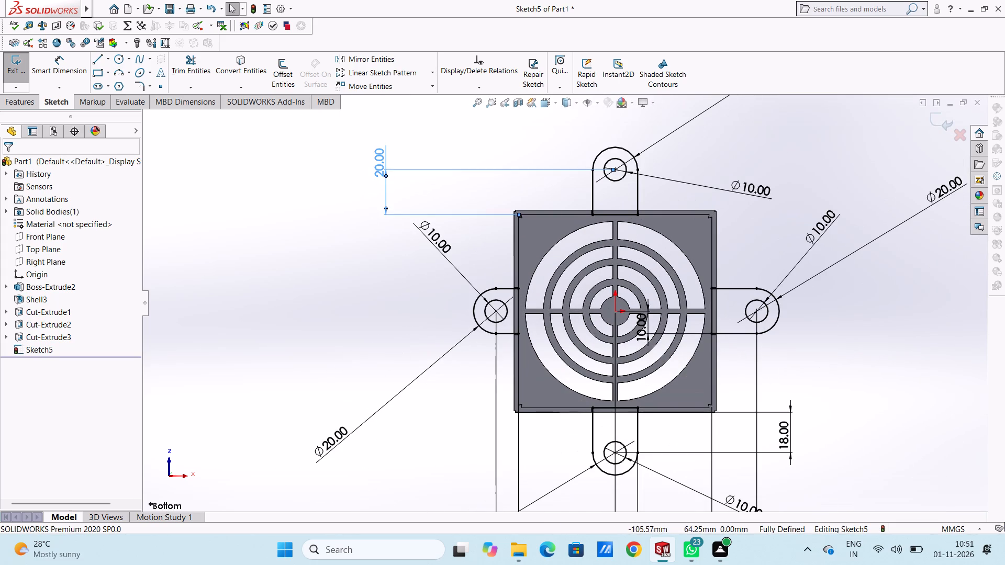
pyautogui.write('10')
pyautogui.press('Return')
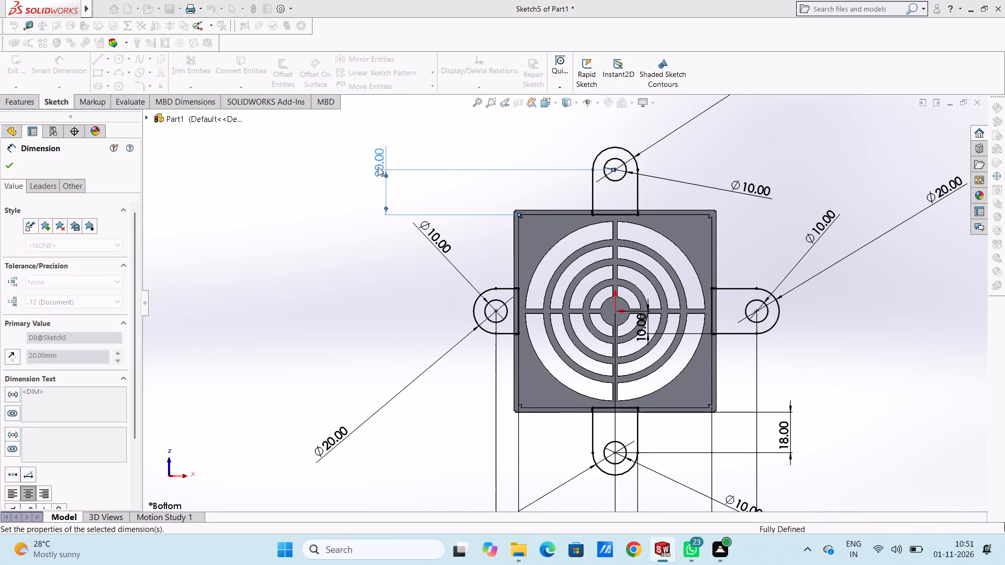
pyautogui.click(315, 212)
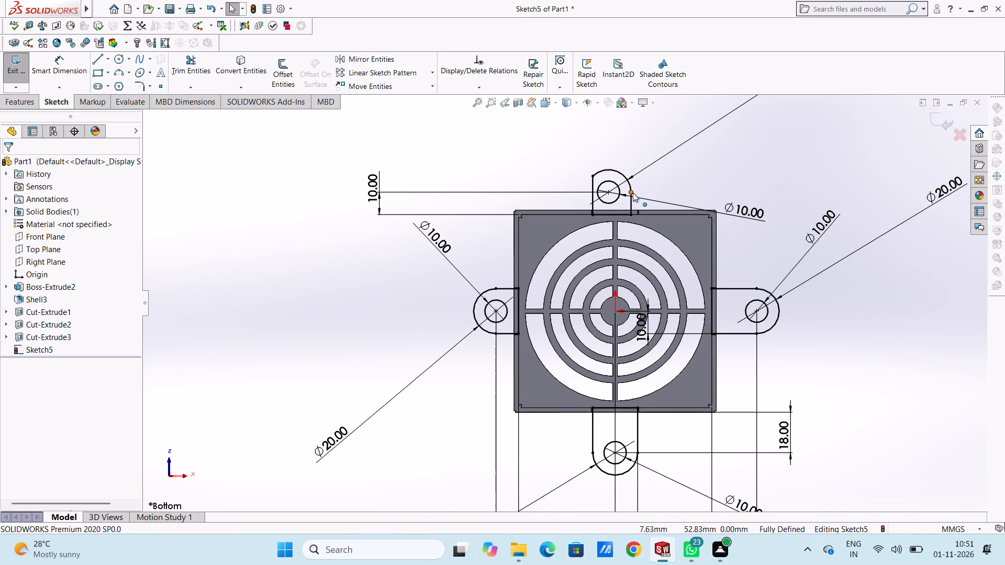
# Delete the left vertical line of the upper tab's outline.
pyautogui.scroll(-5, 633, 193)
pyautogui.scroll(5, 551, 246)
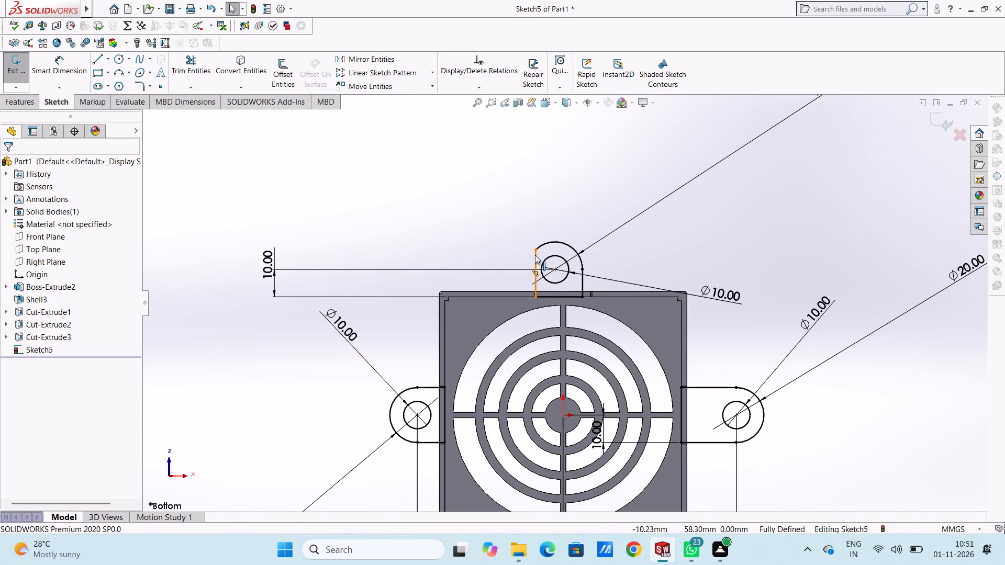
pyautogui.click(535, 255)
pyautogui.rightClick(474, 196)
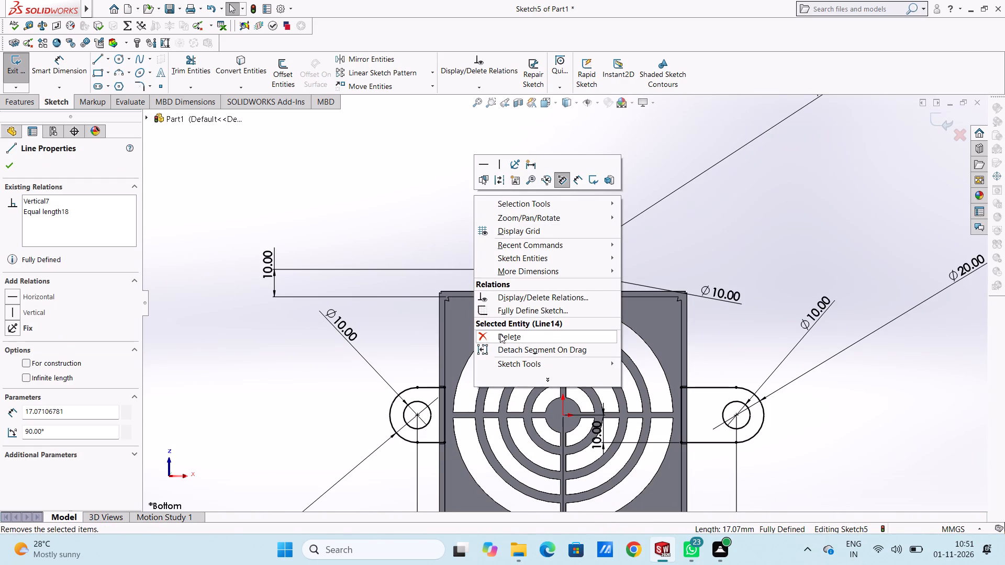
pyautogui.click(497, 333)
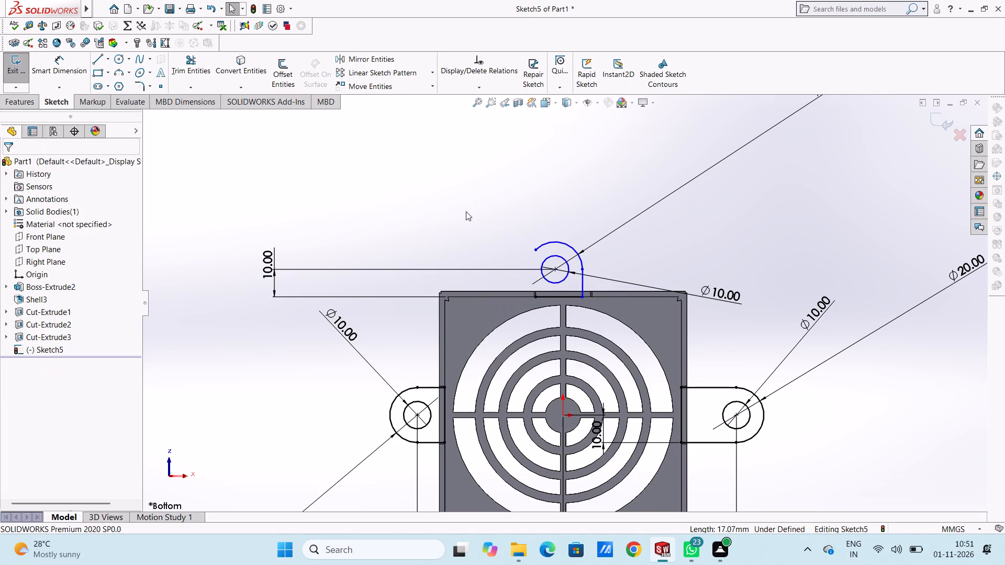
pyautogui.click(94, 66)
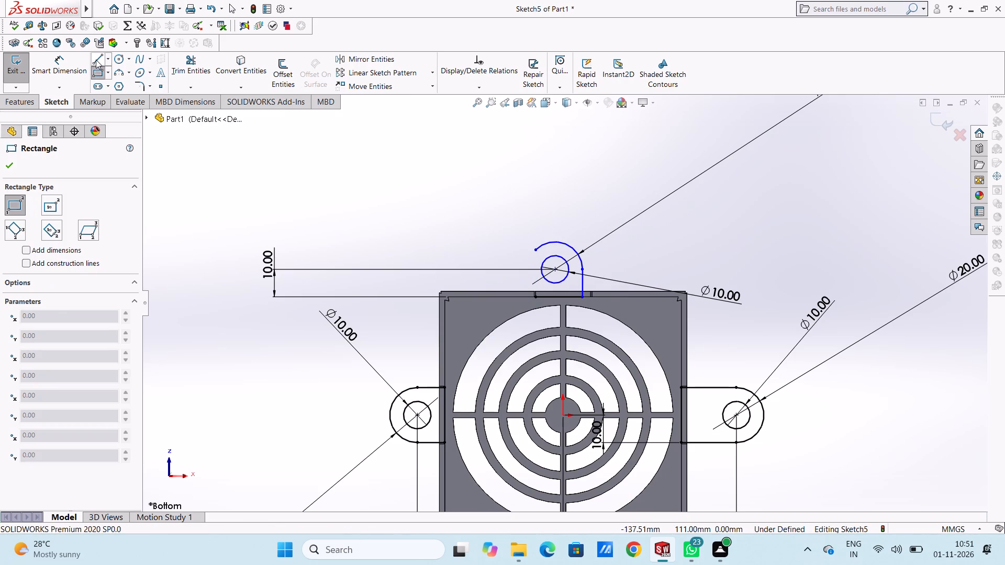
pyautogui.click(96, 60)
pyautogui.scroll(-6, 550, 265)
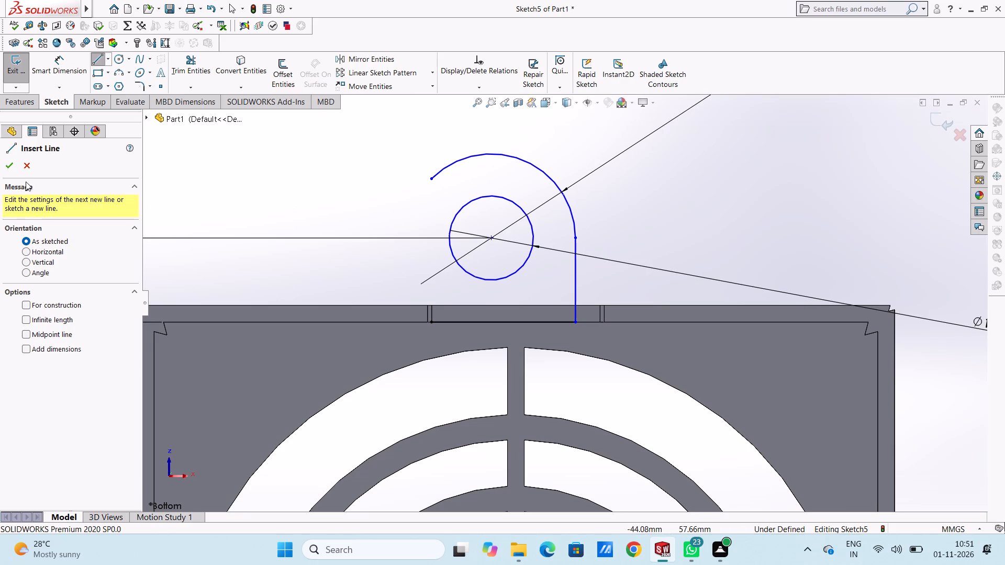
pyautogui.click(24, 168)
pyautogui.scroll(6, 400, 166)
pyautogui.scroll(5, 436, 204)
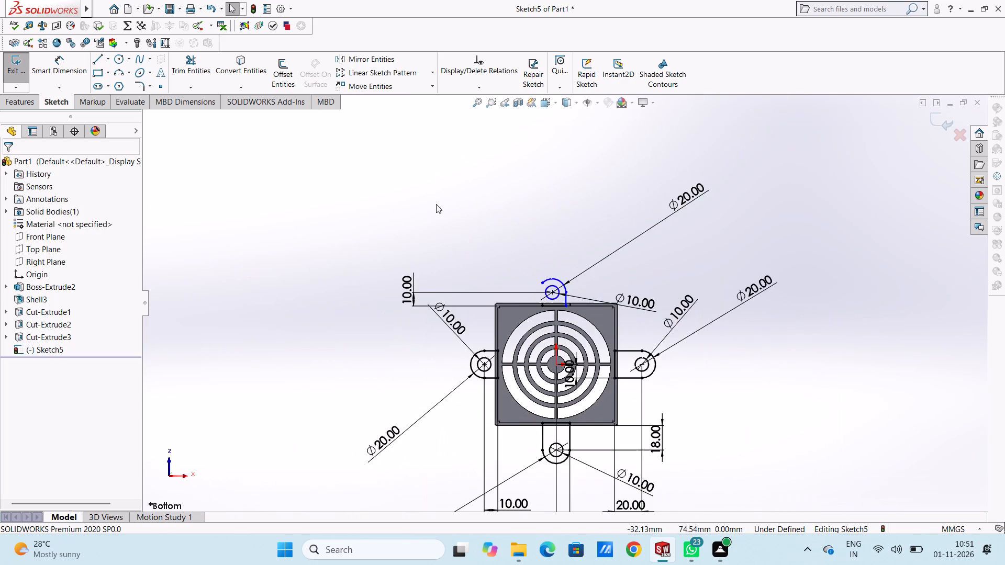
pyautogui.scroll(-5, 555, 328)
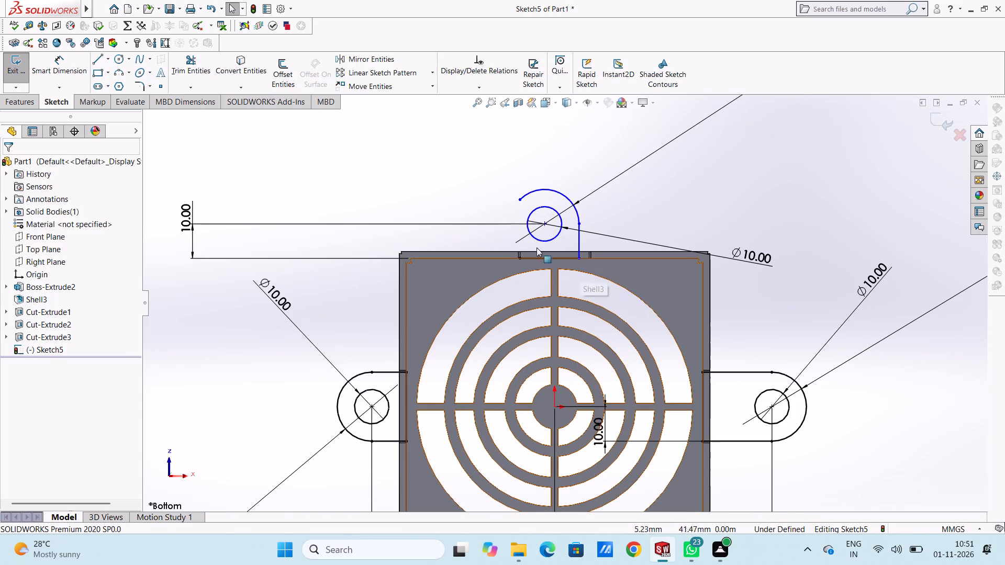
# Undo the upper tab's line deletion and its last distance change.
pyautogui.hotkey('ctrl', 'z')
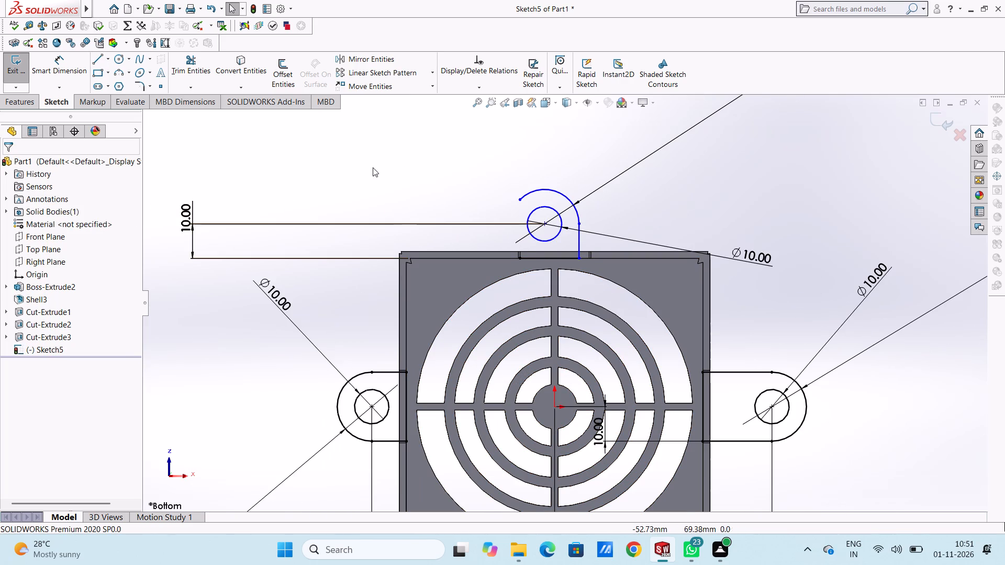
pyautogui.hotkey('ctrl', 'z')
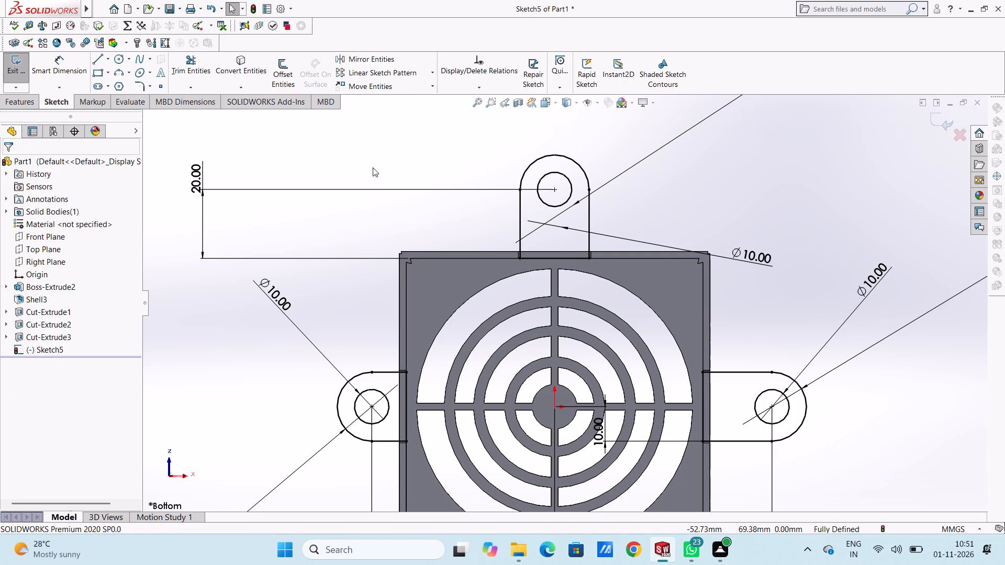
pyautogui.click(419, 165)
# Set the distance from the right tab's hole centre to the grille's side edge to 10 mm.
pyautogui.scroll(5, 470, 199)
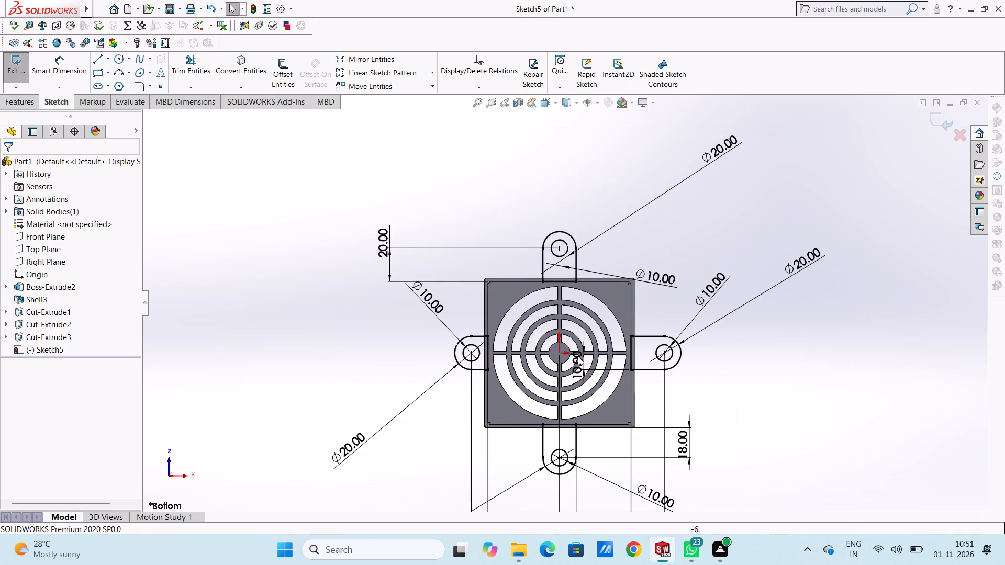
pyautogui.scroll(-4, 638, 423)
pyautogui.scroll(5, 621, 367)
pyautogui.doubleClick(611, 457)
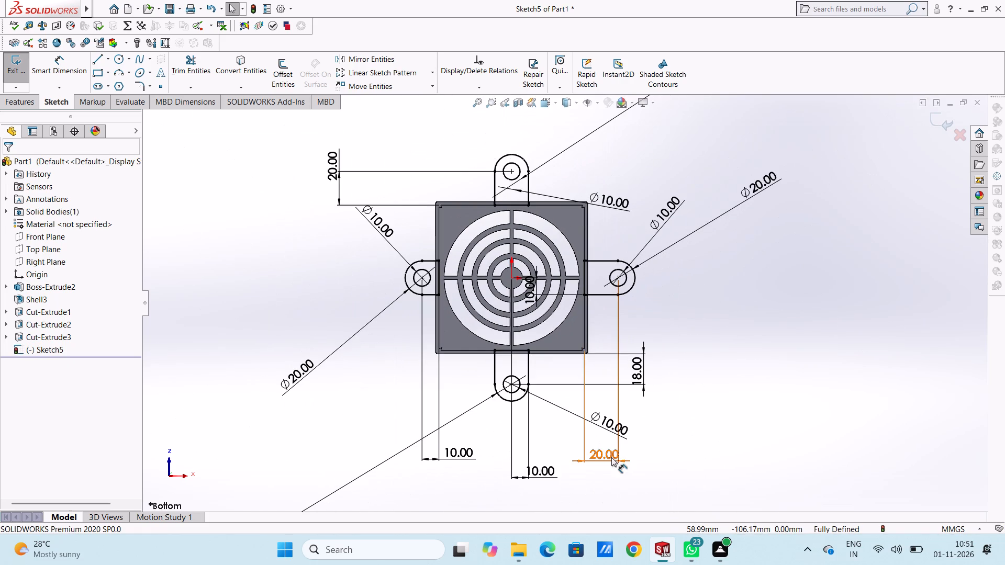
pyautogui.write('10')
pyautogui.press('Return')
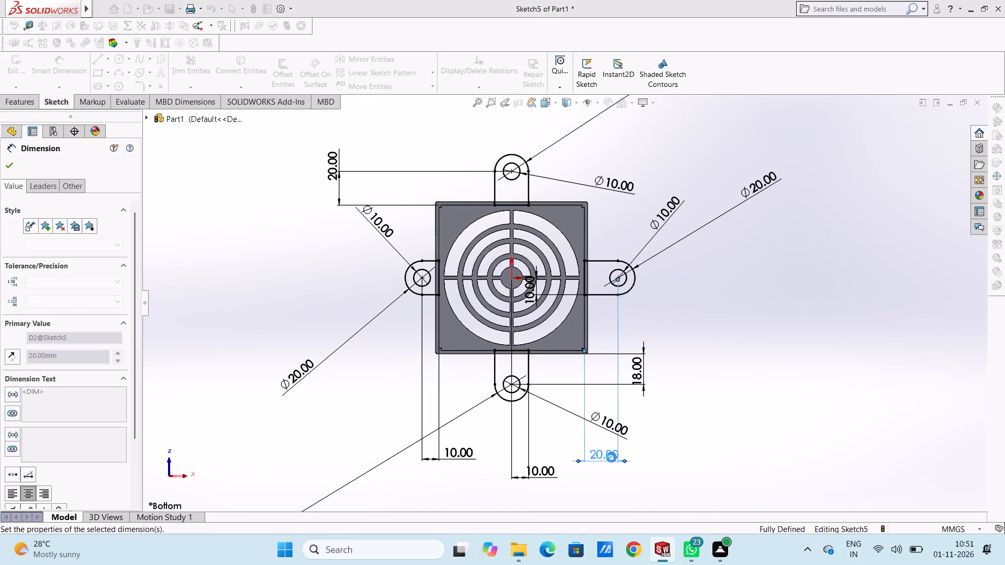
pyautogui.click(699, 257)
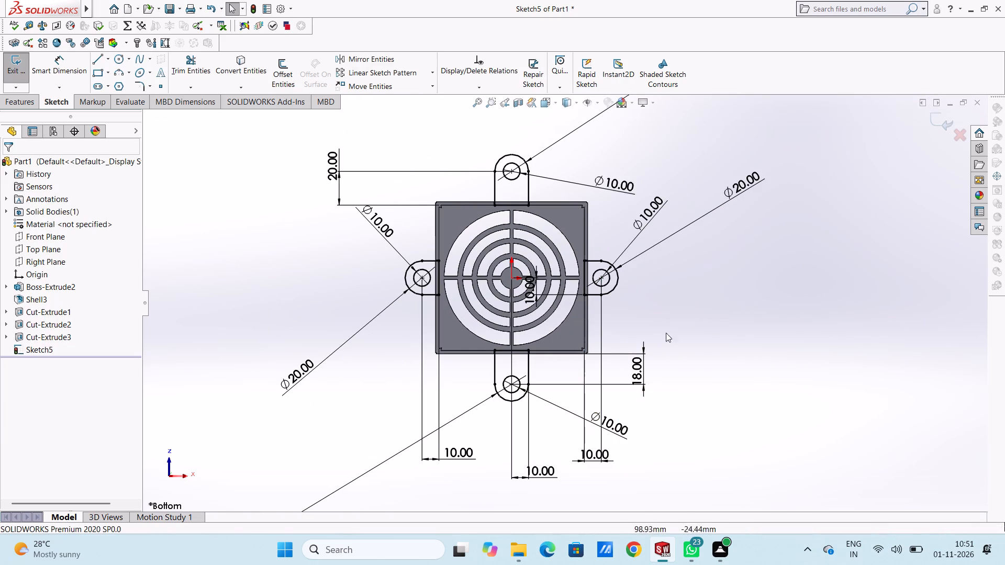
# Set the distance from the lower tab's hole centre to the grille's outer edge to 8 mm.
pyautogui.doubleClick(633, 356)
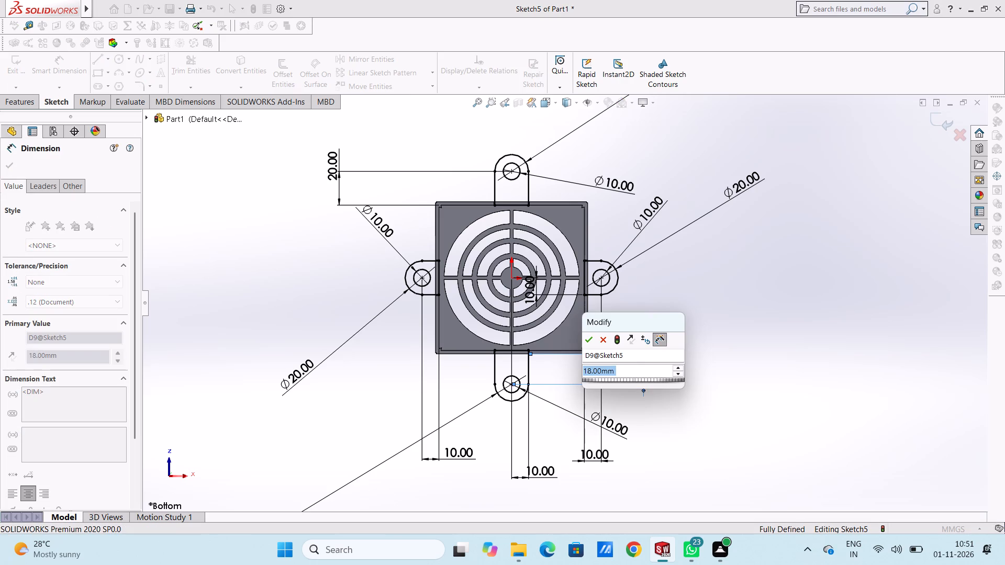
pyautogui.press('8')
pyautogui.press('Return')
pyautogui.click(774, 236)
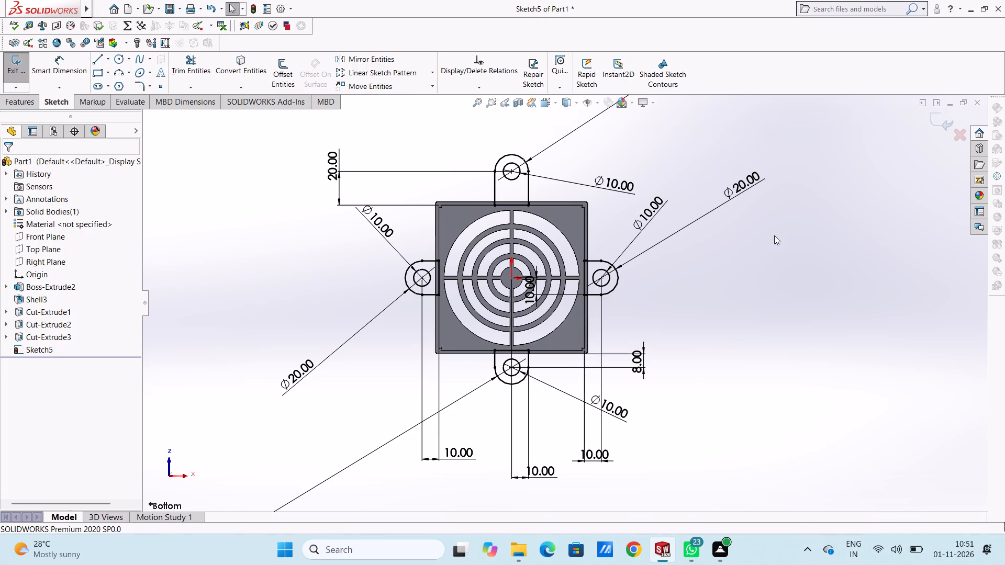
# Delete the 20 mm dimension between the upper tab's hole centre and the grille's edge.
pyautogui.scroll(2, 498, 154)
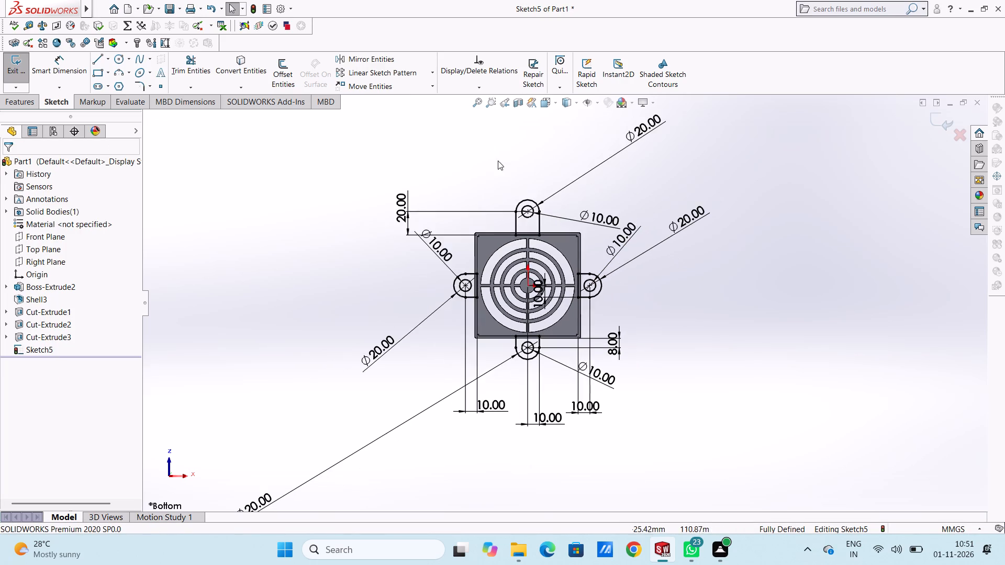
pyautogui.scroll(-1, 509, 216)
pyautogui.click(386, 213)
pyautogui.rightClick(301, 177)
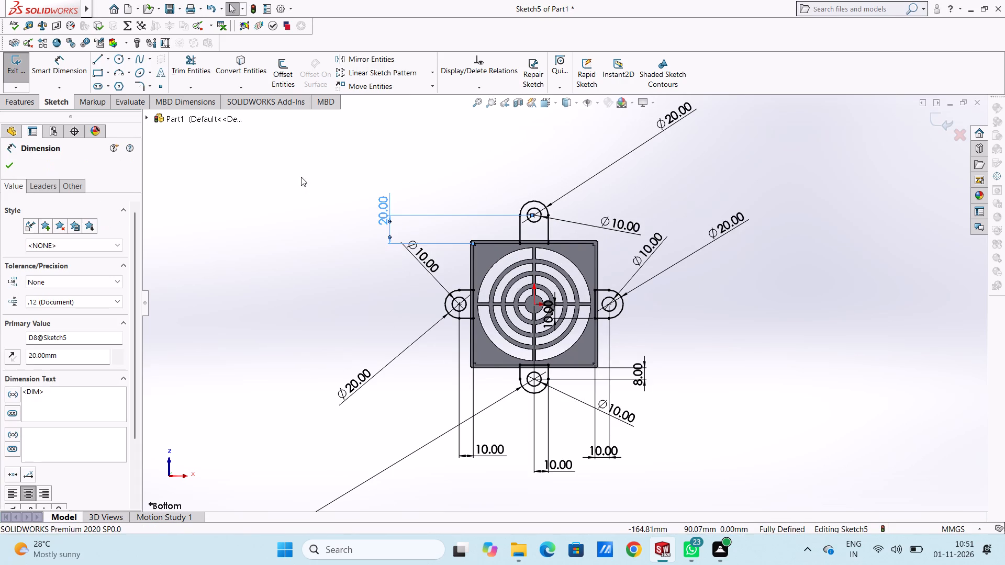
pyautogui.click(320, 318)
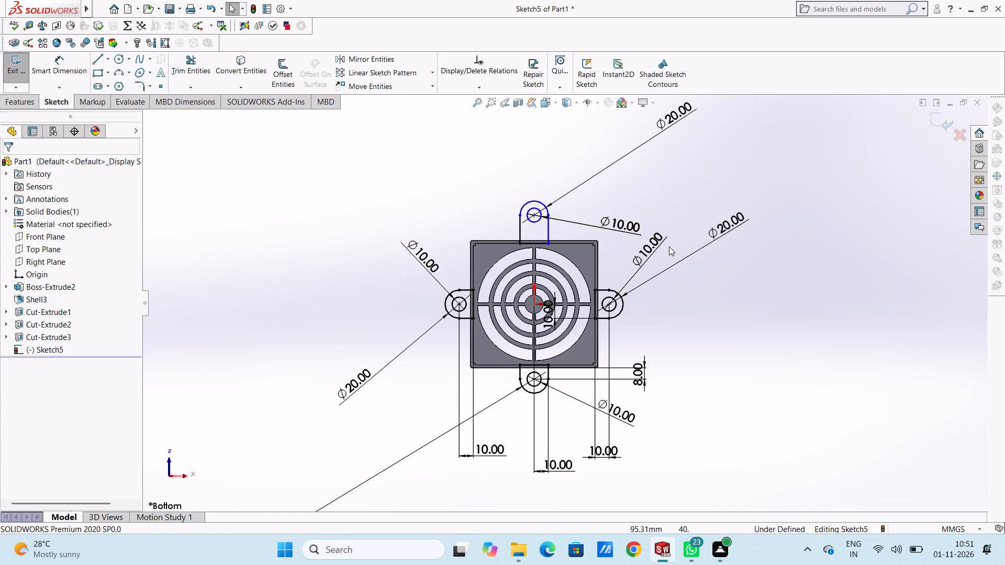
# Delete the left vertical line of the upper tab's outline.
pyautogui.scroll(-5, 587, 235)
pyautogui.click(414, 236)
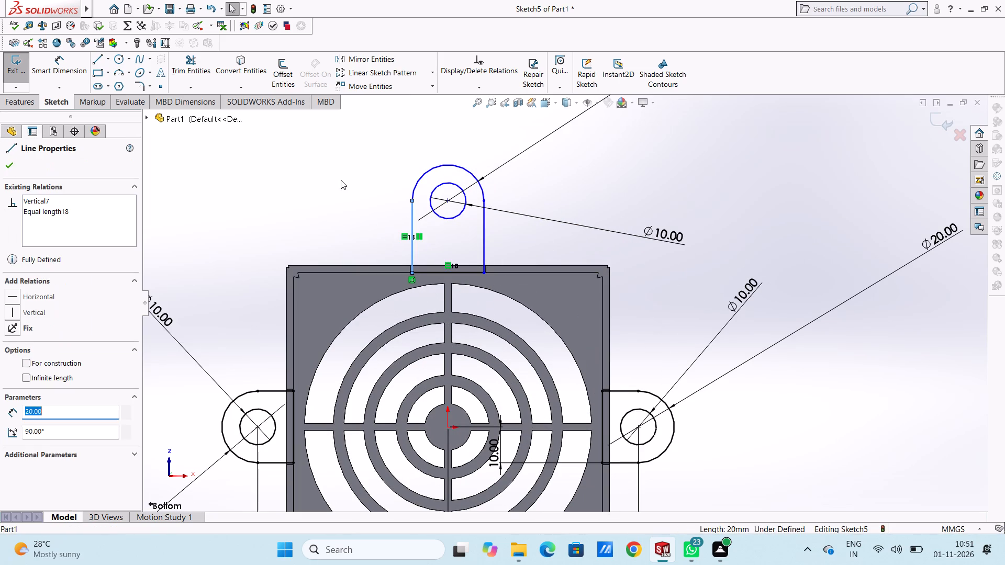
pyautogui.rightClick(341, 180)
pyautogui.click(359, 318)
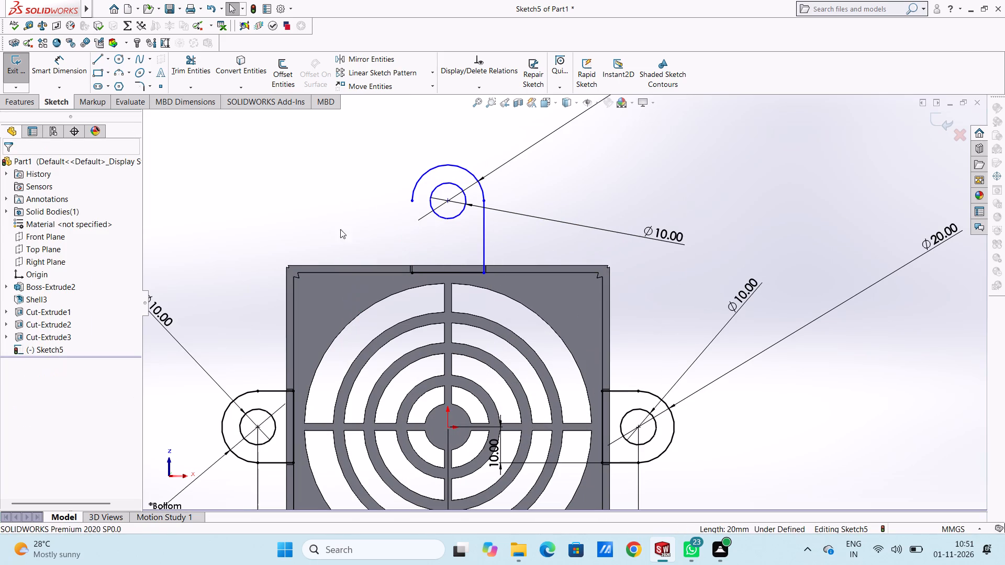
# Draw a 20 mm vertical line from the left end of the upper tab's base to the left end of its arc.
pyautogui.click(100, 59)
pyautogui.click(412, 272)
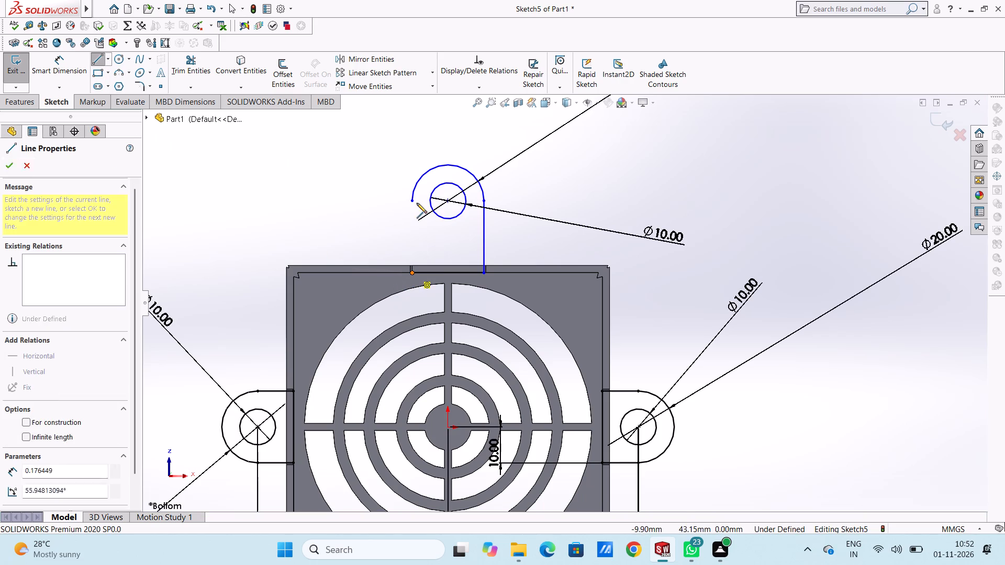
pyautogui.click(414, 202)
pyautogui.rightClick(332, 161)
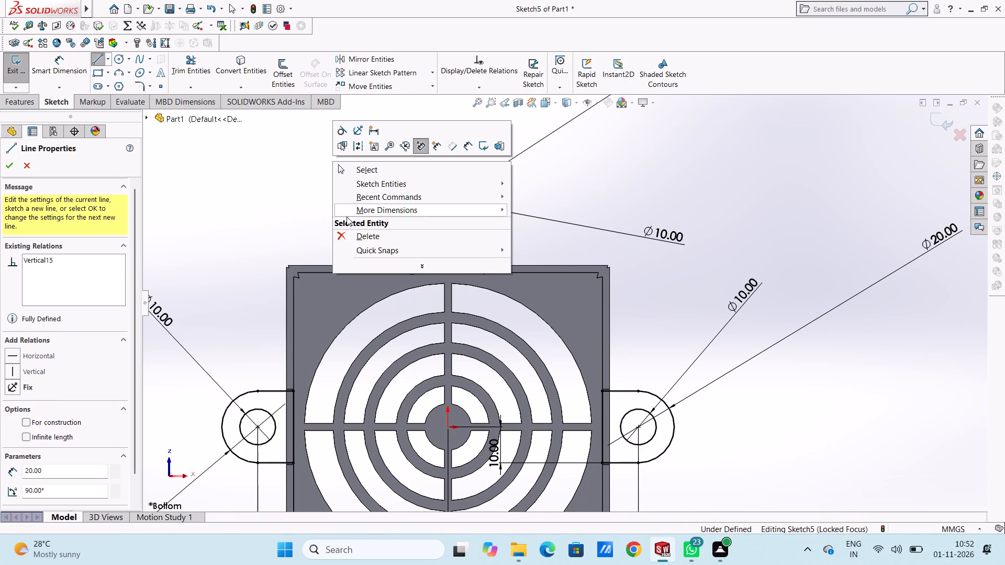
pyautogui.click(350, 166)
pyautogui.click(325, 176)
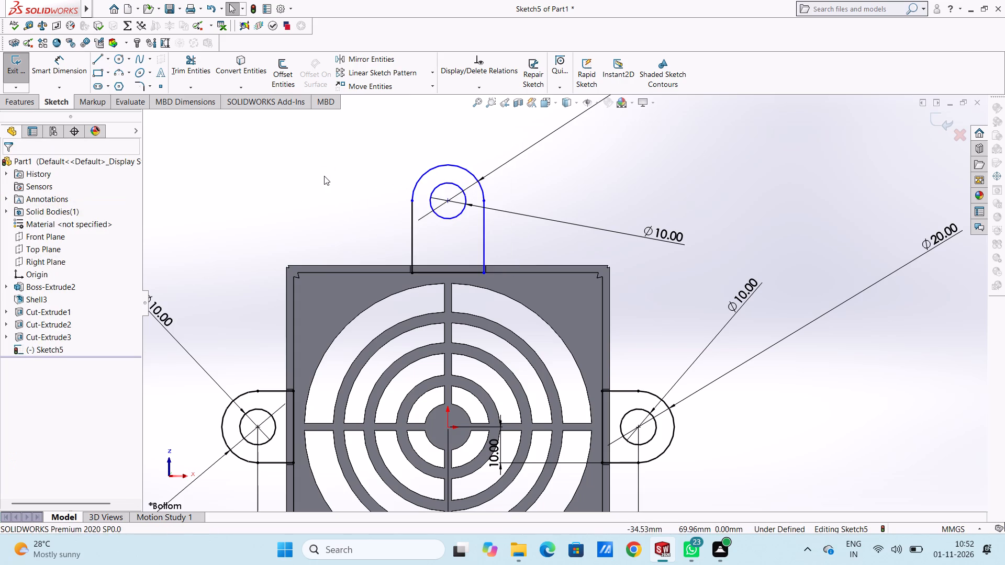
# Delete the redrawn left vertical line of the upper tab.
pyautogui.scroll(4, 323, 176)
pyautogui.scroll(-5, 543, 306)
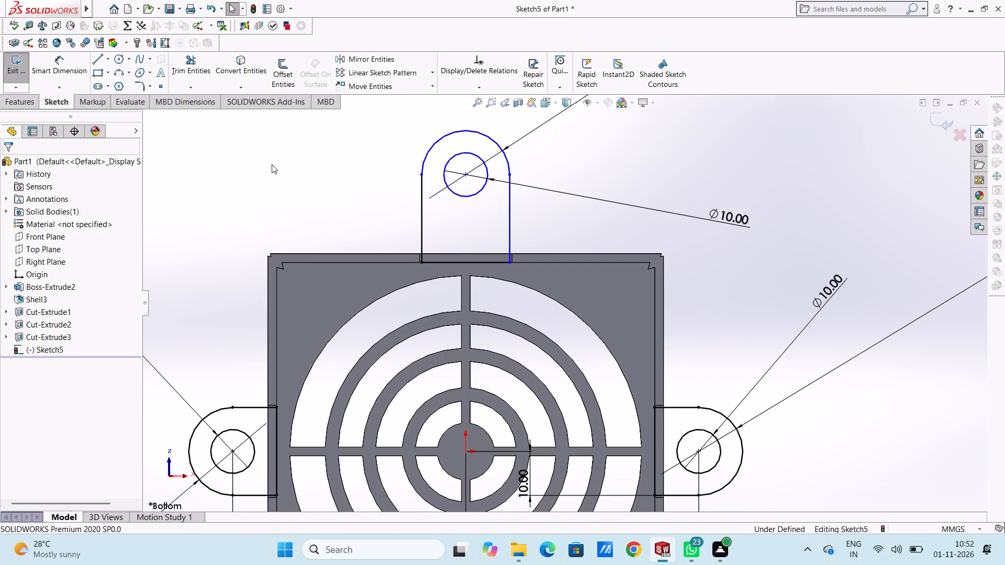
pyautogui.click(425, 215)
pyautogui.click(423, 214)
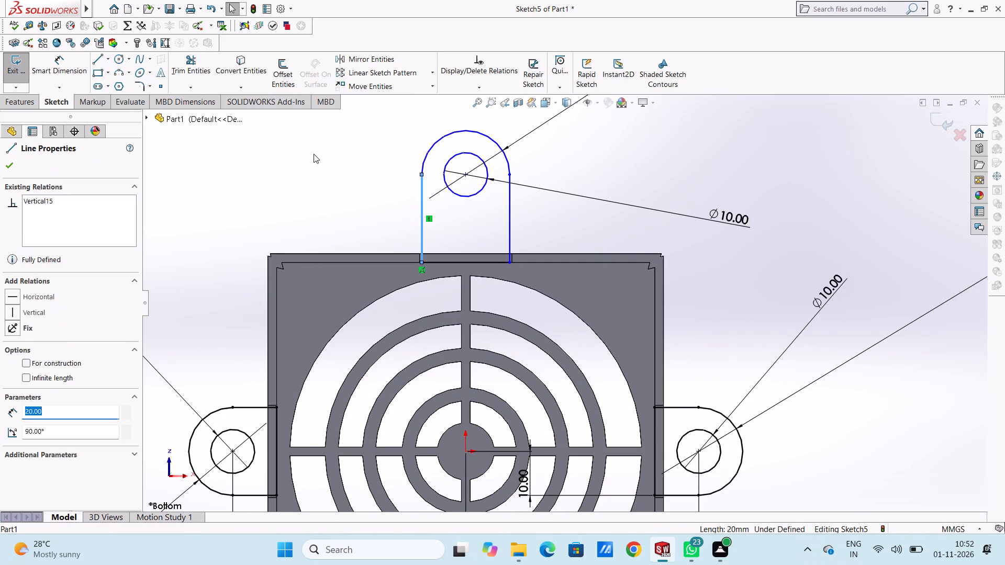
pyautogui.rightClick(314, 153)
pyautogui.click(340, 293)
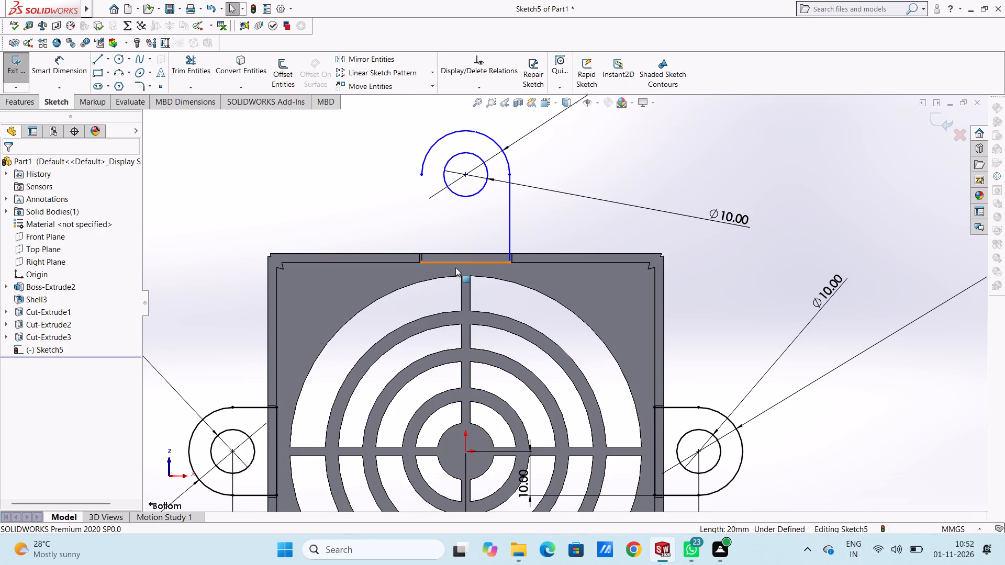
# Delete the horizontal base line of the upper tab's outline.
pyautogui.click(453, 265)
pyautogui.rightClick(296, 168)
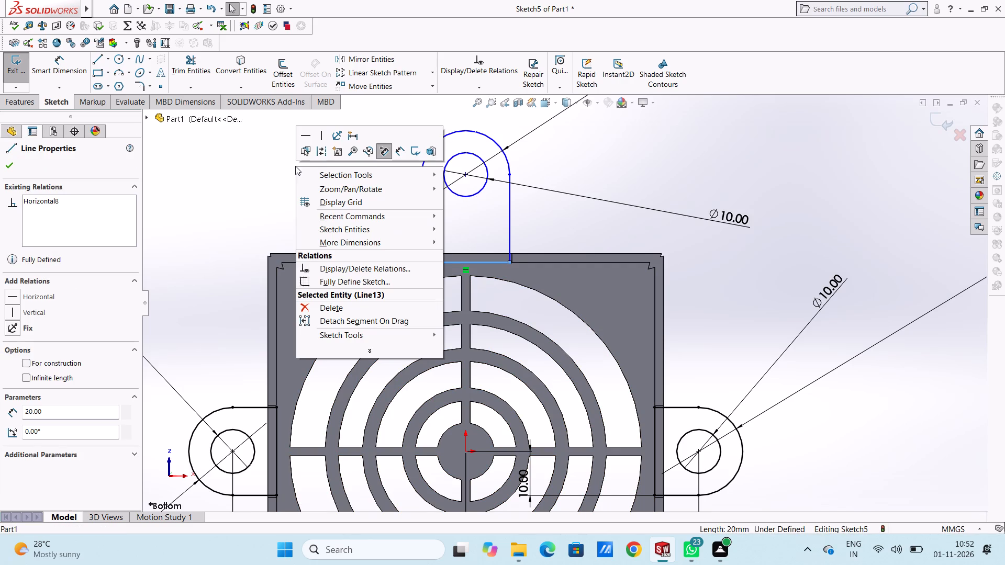
pyautogui.click(352, 307)
pyautogui.click(319, 213)
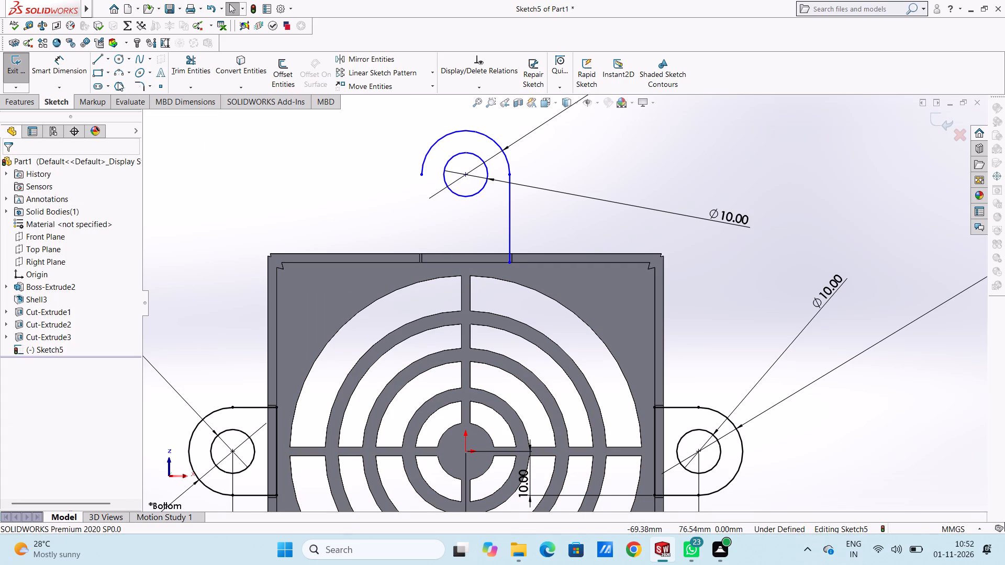
# Close the upper tab's outline with a 20 mm vertical line down from the arc's left end and a 20 mm horizontal base line.
pyautogui.click(97, 60)
pyautogui.click(421, 175)
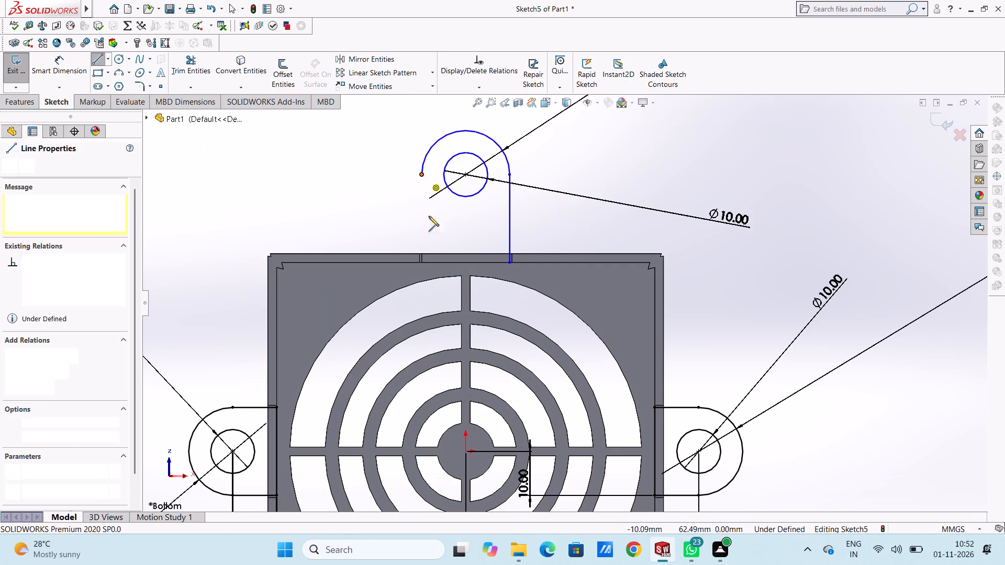
pyautogui.click(422, 262)
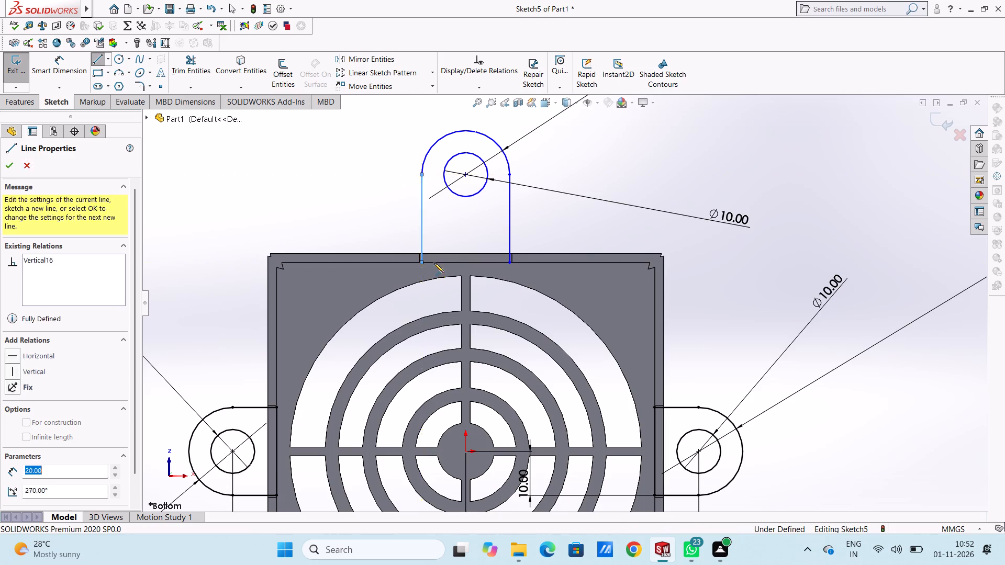
pyautogui.click(510, 263)
pyautogui.rightClick(625, 156)
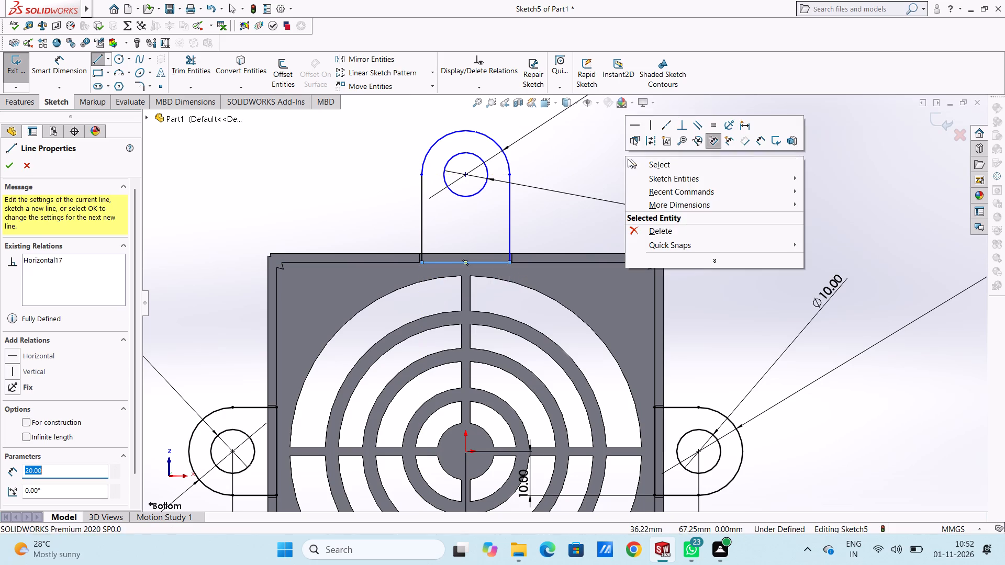
pyautogui.doubleClick(632, 165)
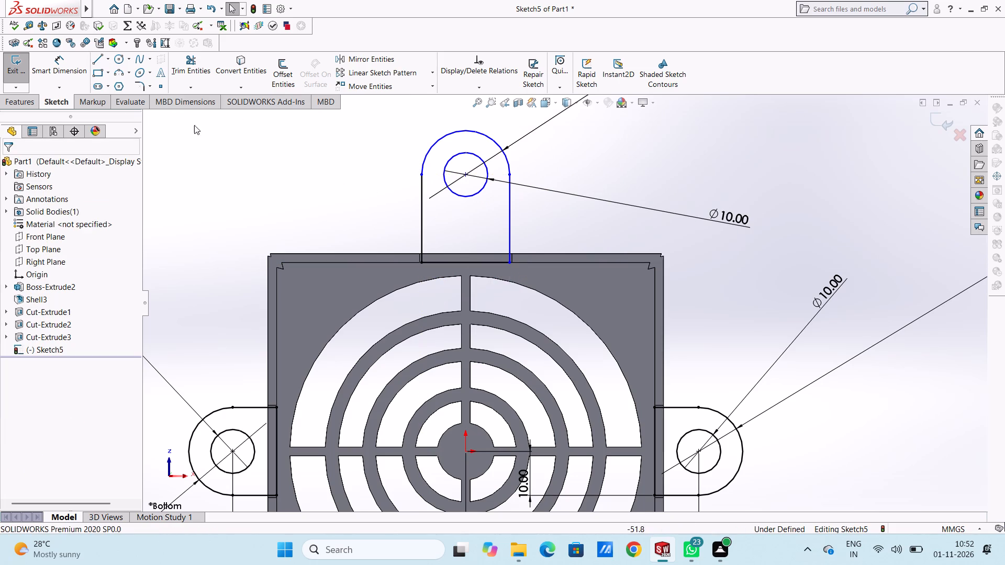
# Dimension the upper tab's left vertical line and set its length to 10 mm.
pyautogui.click(68, 71)
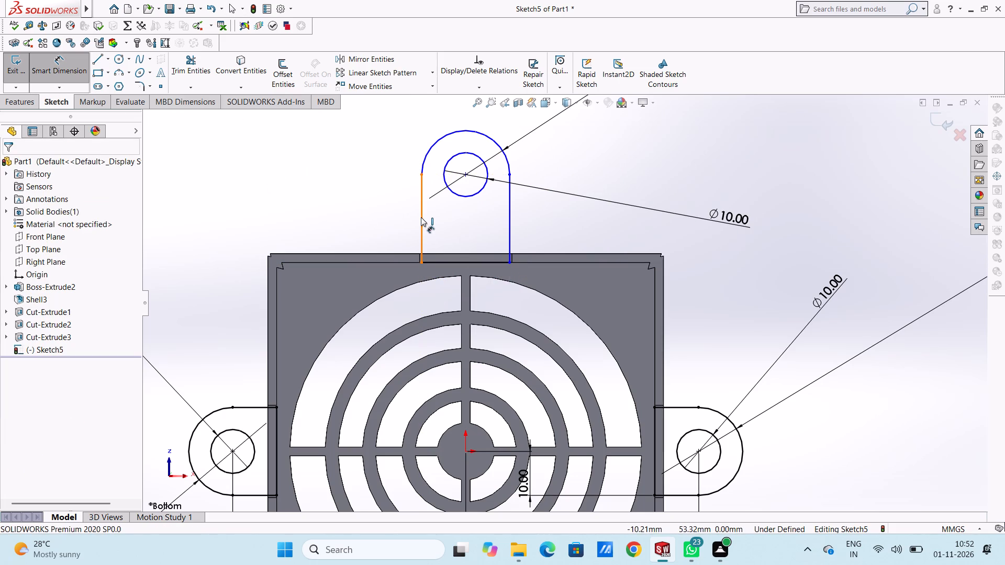
pyautogui.click(421, 217)
pyautogui.click(196, 211)
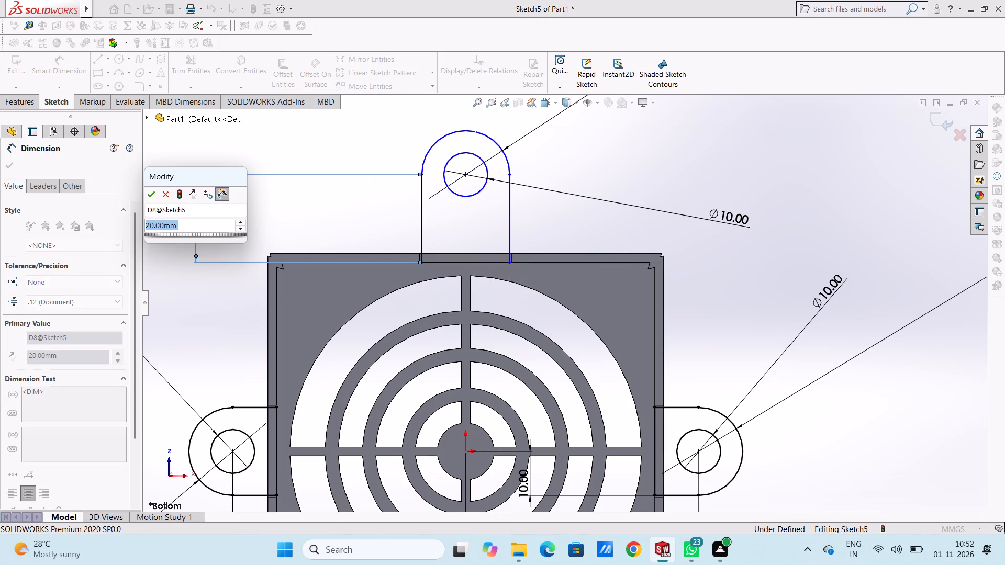
pyautogui.write('10')
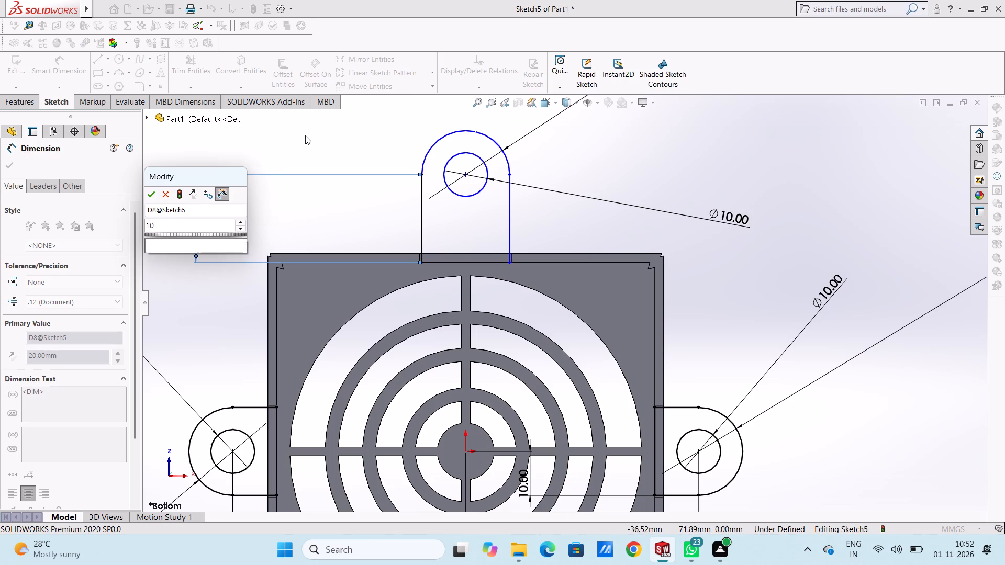
pyautogui.press('Return')
pyautogui.click(332, 165)
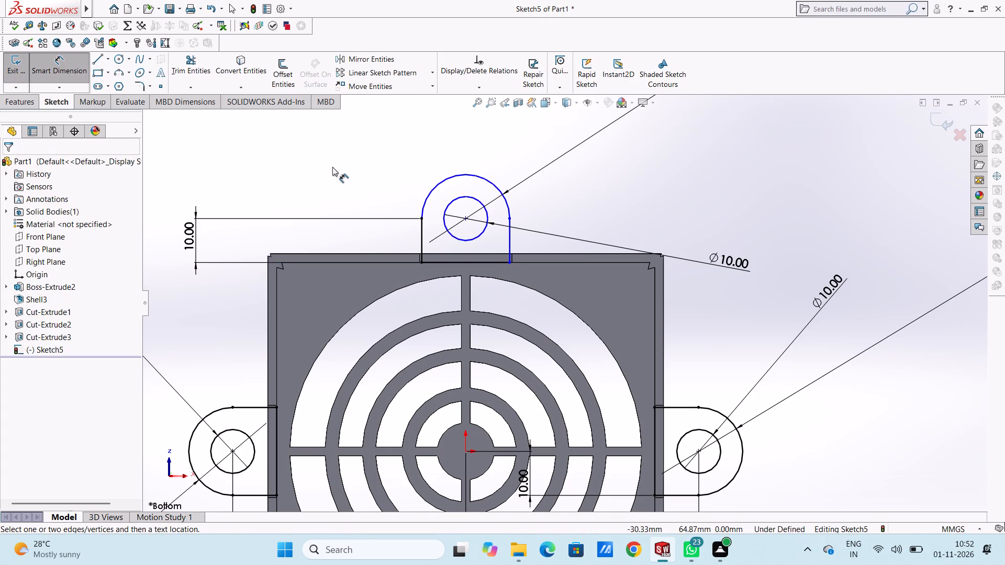
# Add a length dimension of 10 mm to the upper tab's right vertical line.
pyautogui.scroll(3, 332, 167)
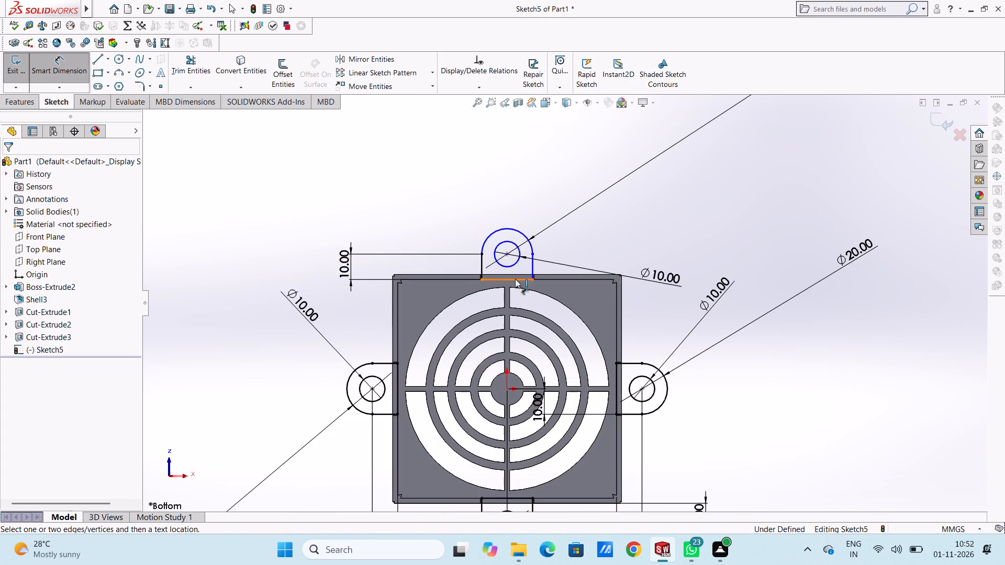
pyautogui.scroll(-4, 519, 289)
pyautogui.click(561, 235)
pyautogui.click(700, 231)
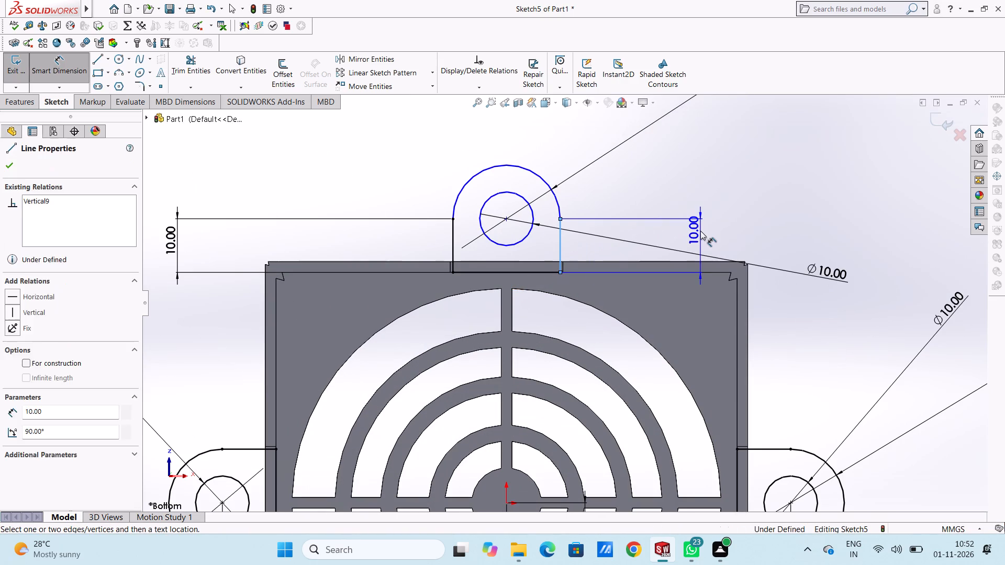
pyautogui.click(651, 211)
pyautogui.click(641, 183)
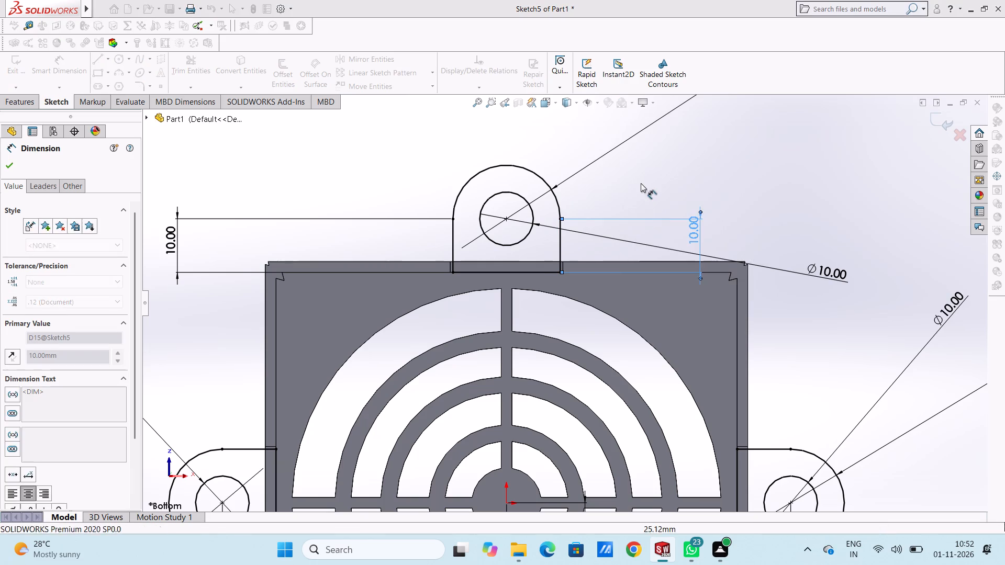
# Extrude the four-tab sketch as a 2 mm blind boss in the reversed direction, merged with the grille body.
pyautogui.scroll(5, 639, 183)
pyautogui.scroll(4, 593, 286)
pyautogui.scroll(-2, 536, 377)
pyautogui.scroll(3, 536, 377)
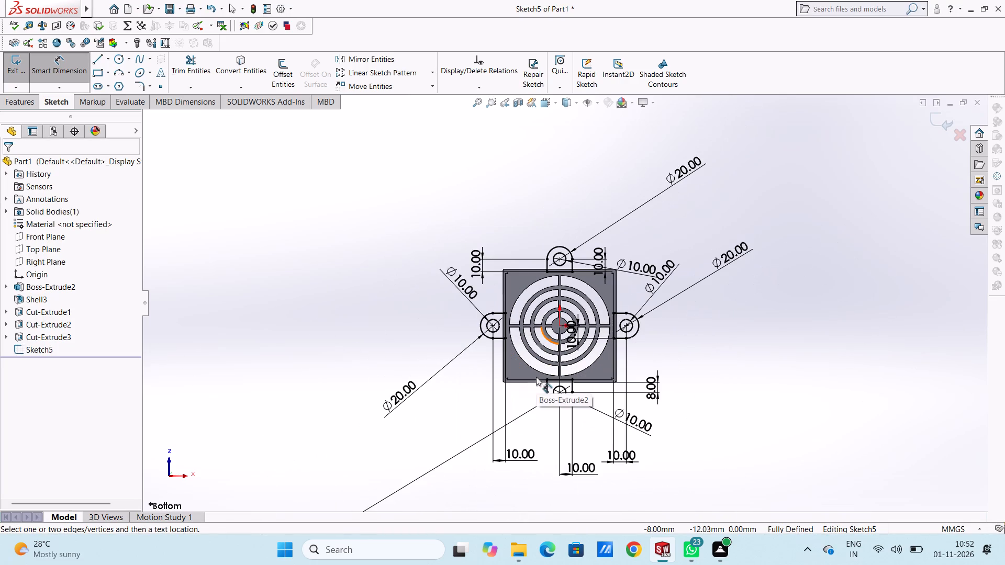
pyautogui.moveTo(473, 219); pyautogui.dragTo(522, 469, button='middle')
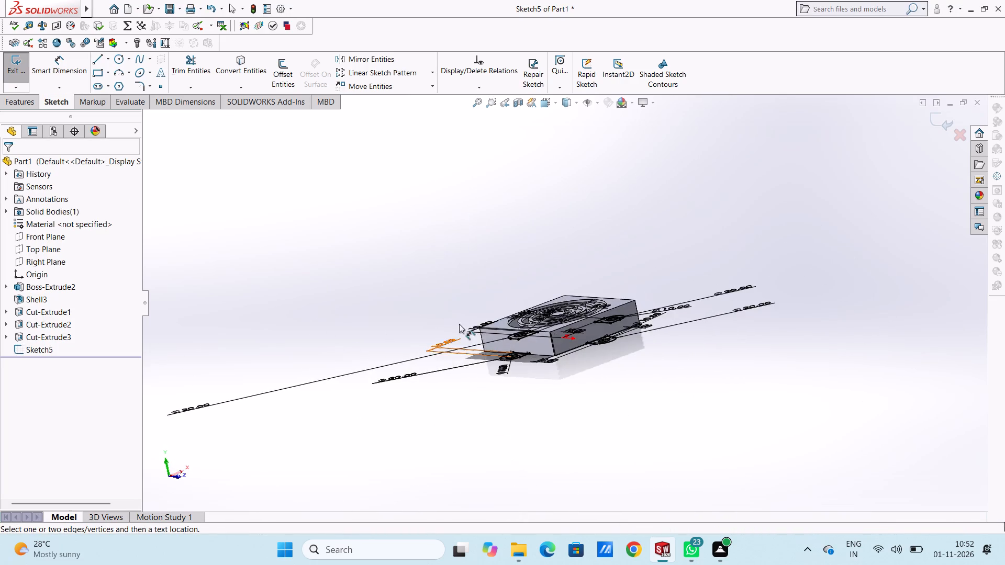
pyautogui.moveTo(455, 273); pyautogui.dragTo(448, 344, button='middle')
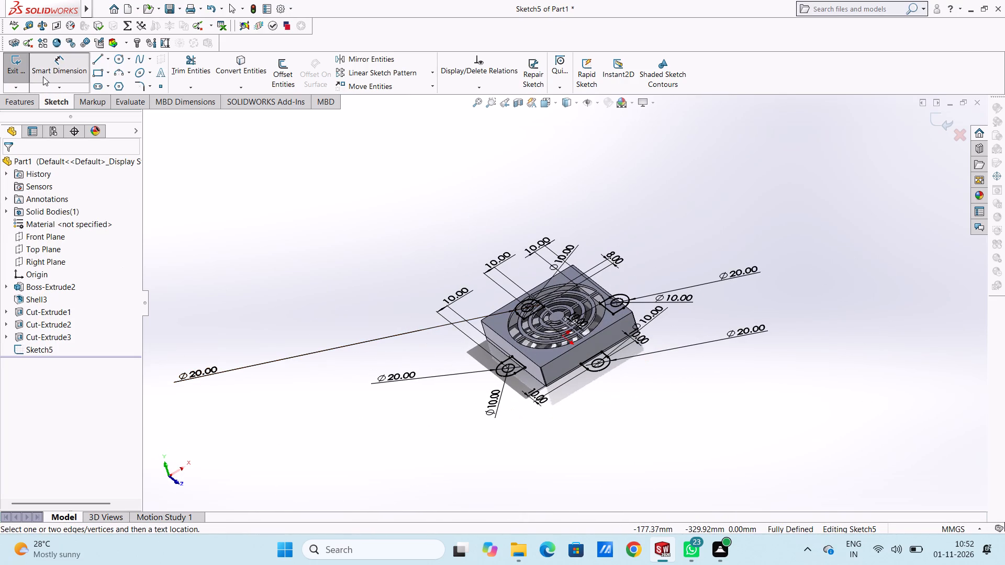
pyautogui.click(52, 76)
pyautogui.click(30, 101)
pyautogui.click(25, 76)
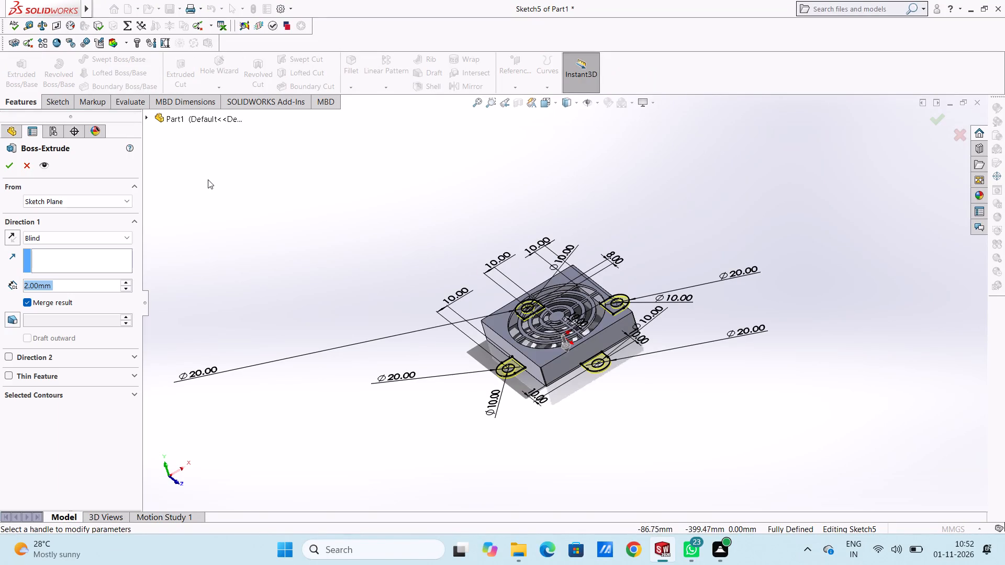
pyautogui.click(12, 236)
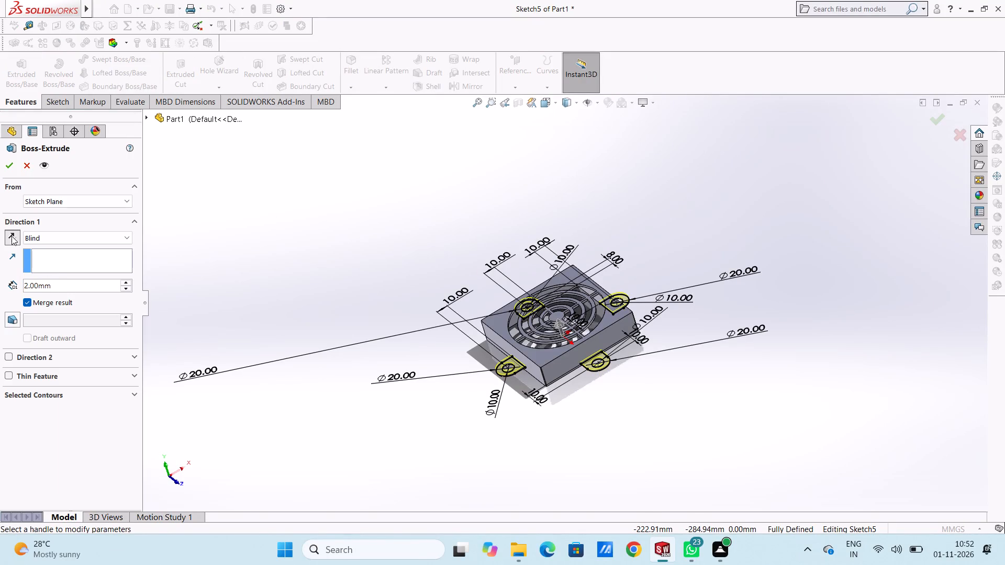
pyautogui.click(5, 163)
pyautogui.click(305, 197)
# Examine the extruded tabs and their junctions with the side walls from above, the side and underneath.
pyautogui.scroll(-4, 526, 379)
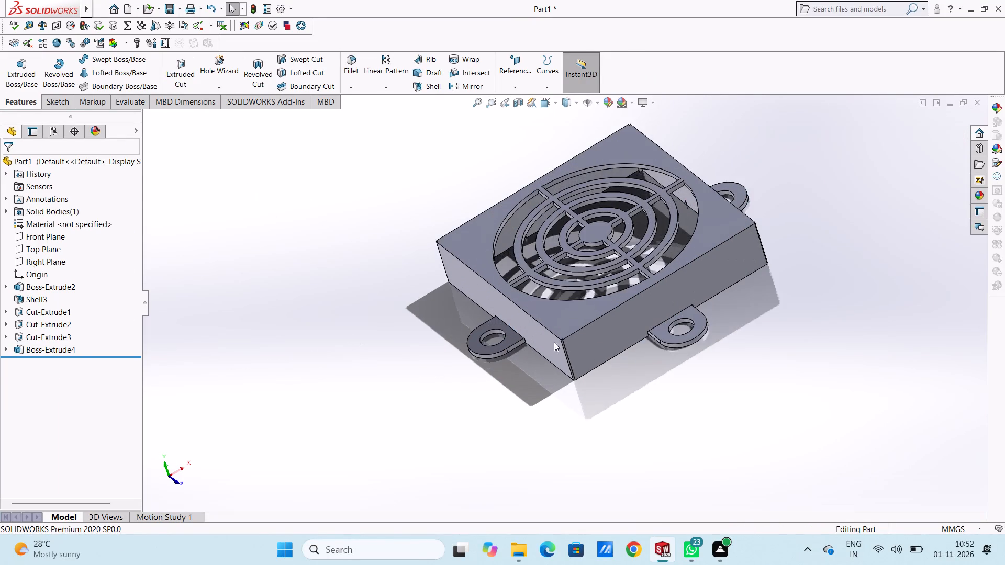
pyautogui.moveTo(562, 332); pyautogui.dragTo(609, 221, button='middle')
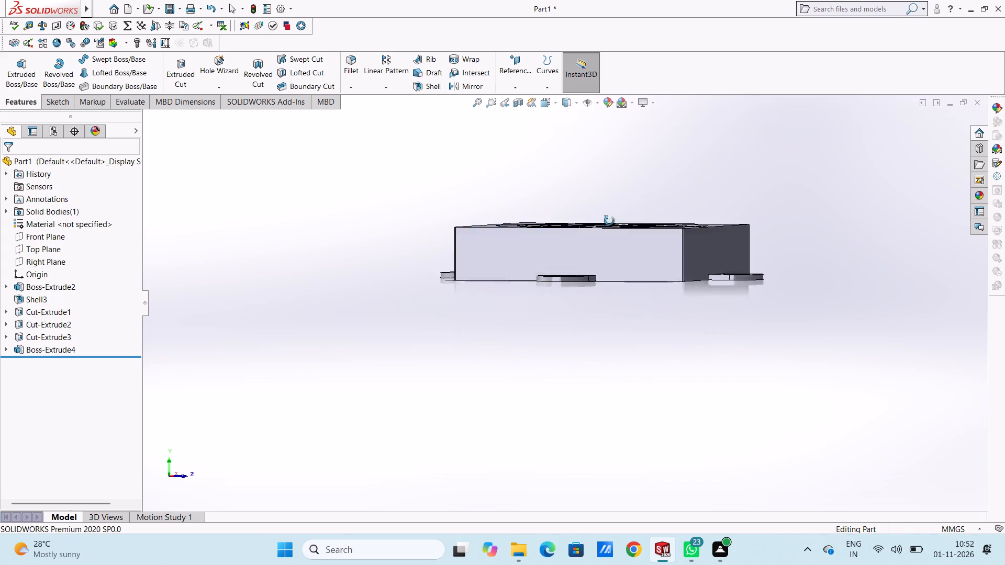
pyautogui.moveTo(609, 221); pyautogui.dragTo(562, 298, button='middle')
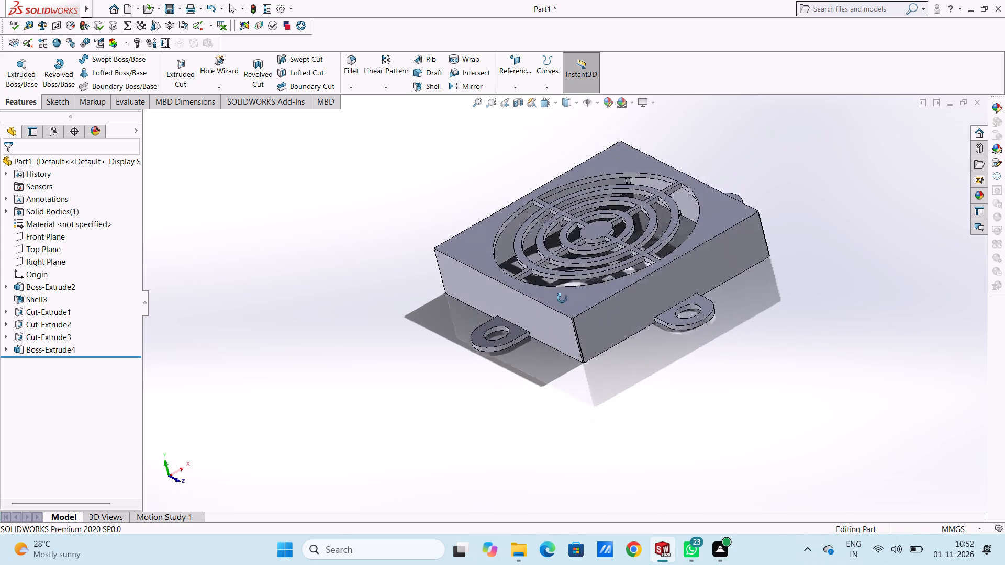
pyautogui.moveTo(562, 298); pyautogui.dragTo(571, 306, button='middle')
pyautogui.moveTo(571, 306); pyautogui.dragTo(591, 278, button='middle')
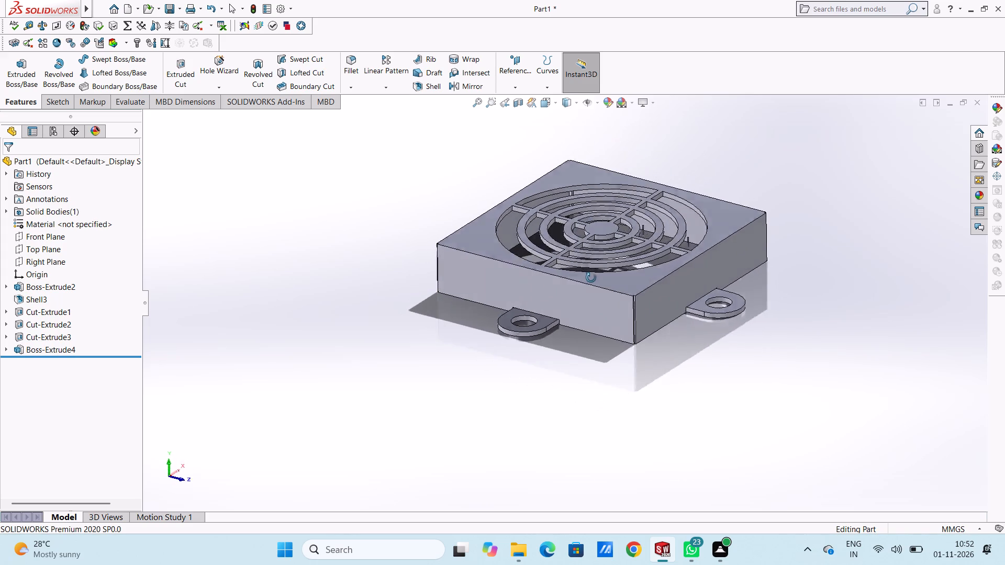
pyautogui.moveTo(591, 278); pyautogui.dragTo(598, 277, button='middle')
pyautogui.scroll(-6, 581, 343)
pyautogui.scroll(-6, 568, 284)
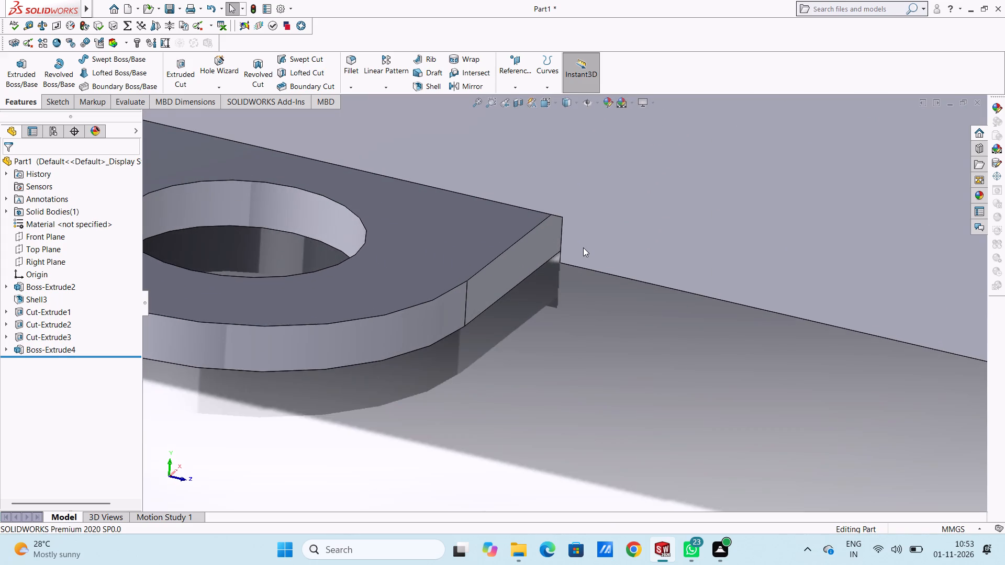
pyautogui.scroll(-5, 583, 247)
pyautogui.middleClick(595, 248)
pyautogui.scroll(10, 561, 242)
pyautogui.scroll(7, 539, 313)
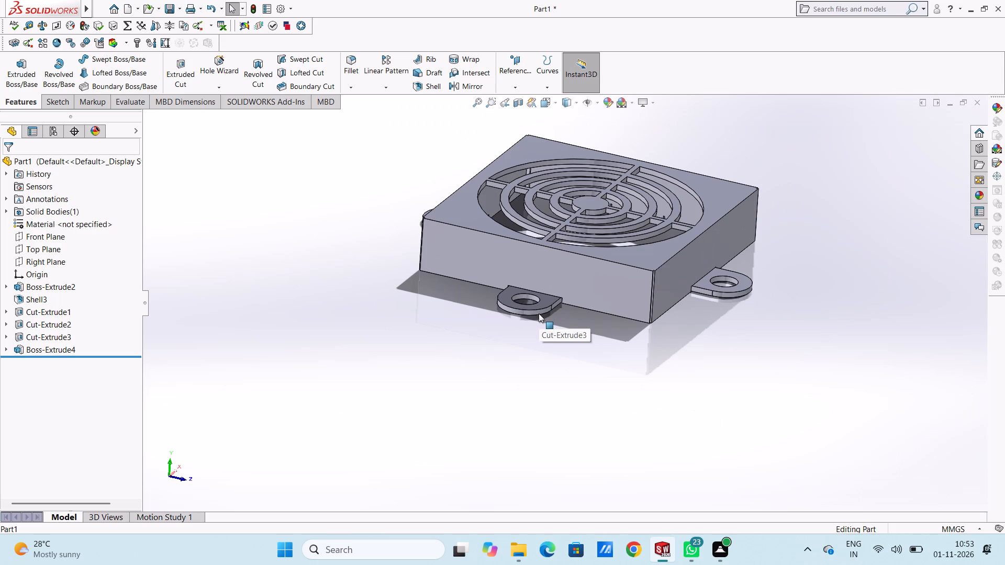
pyautogui.moveTo(535, 372); pyautogui.dragTo(493, 214, button='middle')
pyautogui.moveTo(501, 308); pyautogui.dragTo(470, 220, button='middle')
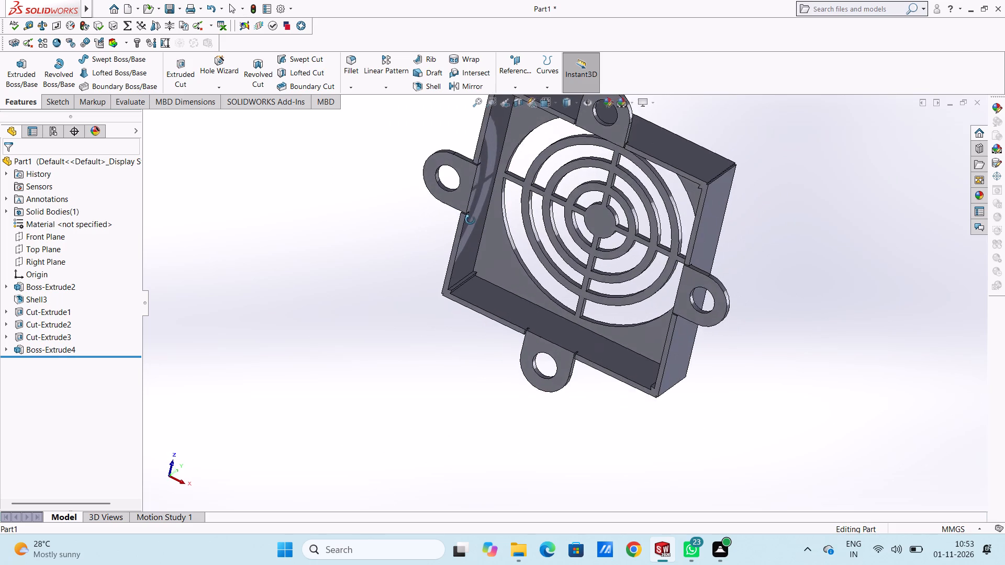
pyautogui.moveTo(470, 220); pyautogui.dragTo(497, 390, button='middle')
pyautogui.moveTo(497, 244); pyautogui.dragTo(506, 332, button='middle')
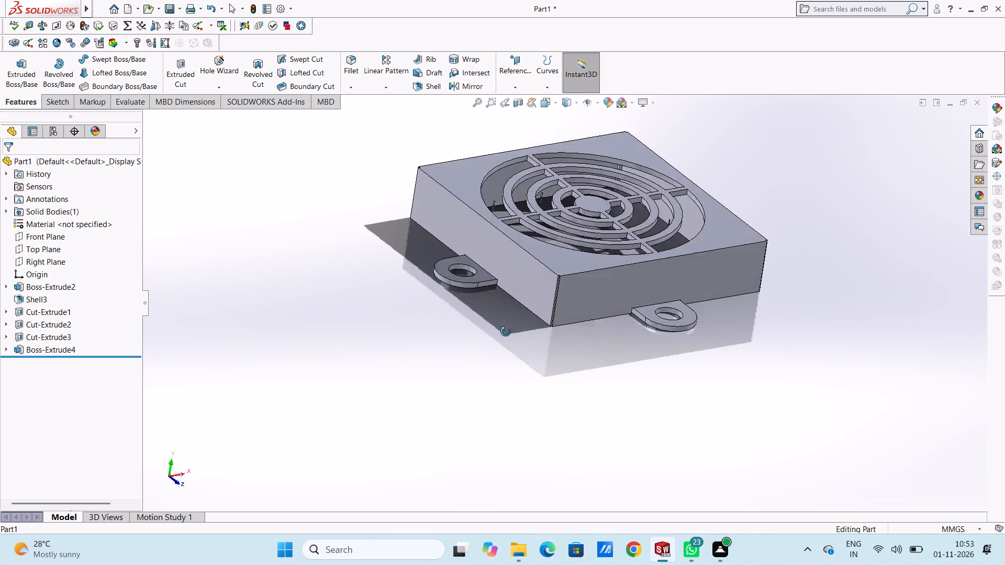
pyautogui.moveTo(506, 332); pyautogui.dragTo(486, 340, button='middle')
# Start a fillet on the upper edge where one tab meets the side wall and set its radius to 2 mm.
pyautogui.scroll(-4, 488, 267)
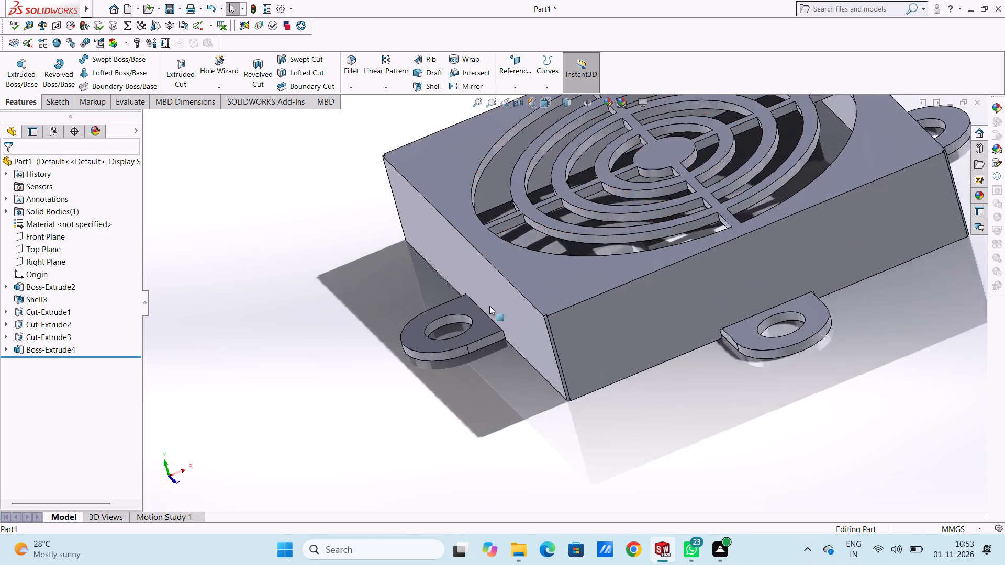
pyautogui.scroll(-1, 489, 306)
pyautogui.click(354, 67)
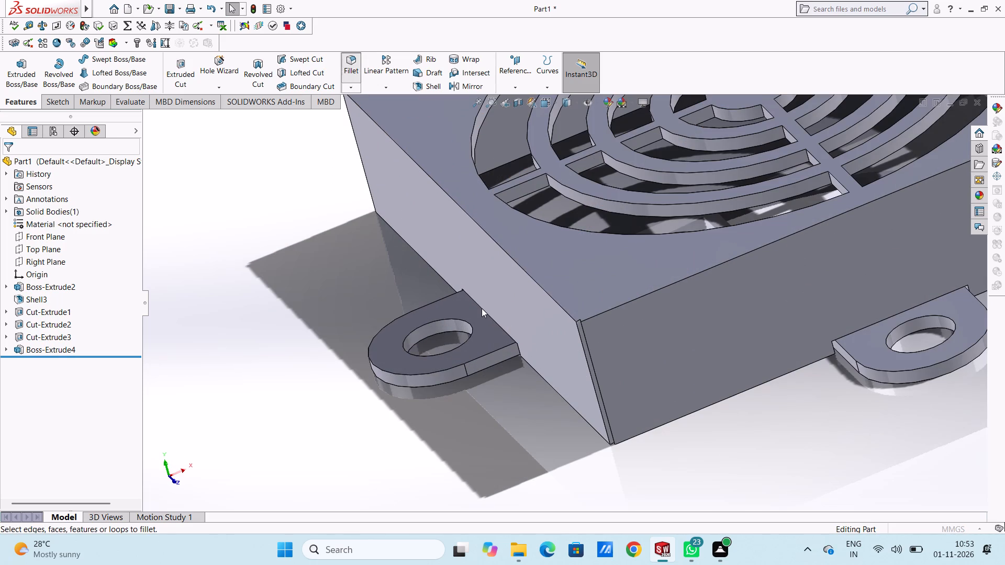
pyautogui.click(484, 309)
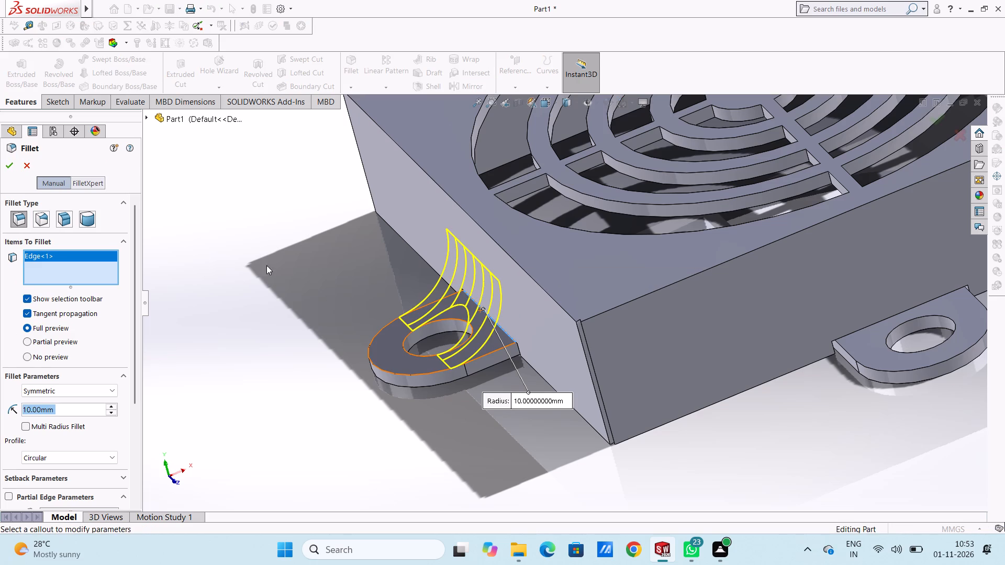
pyautogui.press('5')
pyautogui.press('Return')
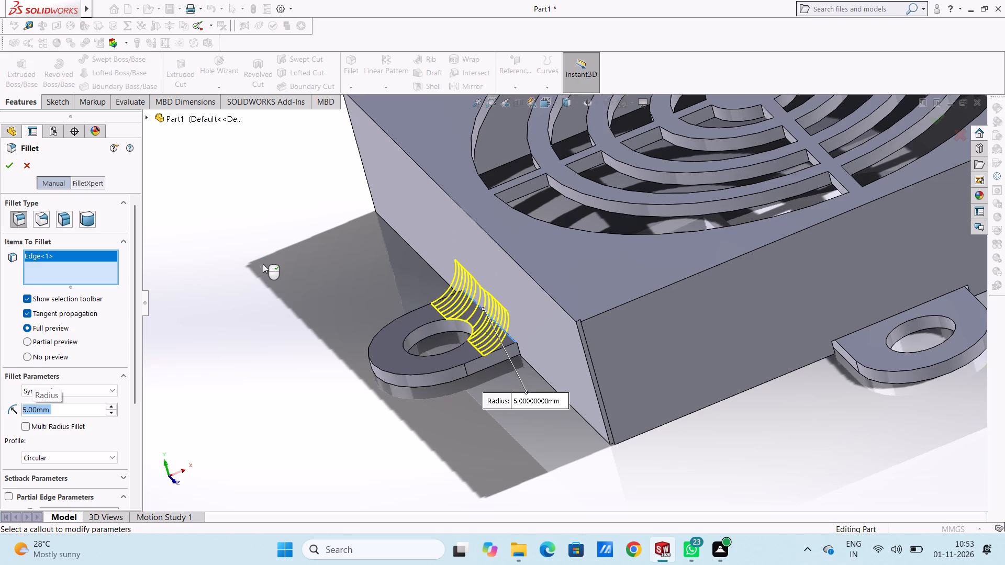
pyautogui.press('2')
pyautogui.press('Return')
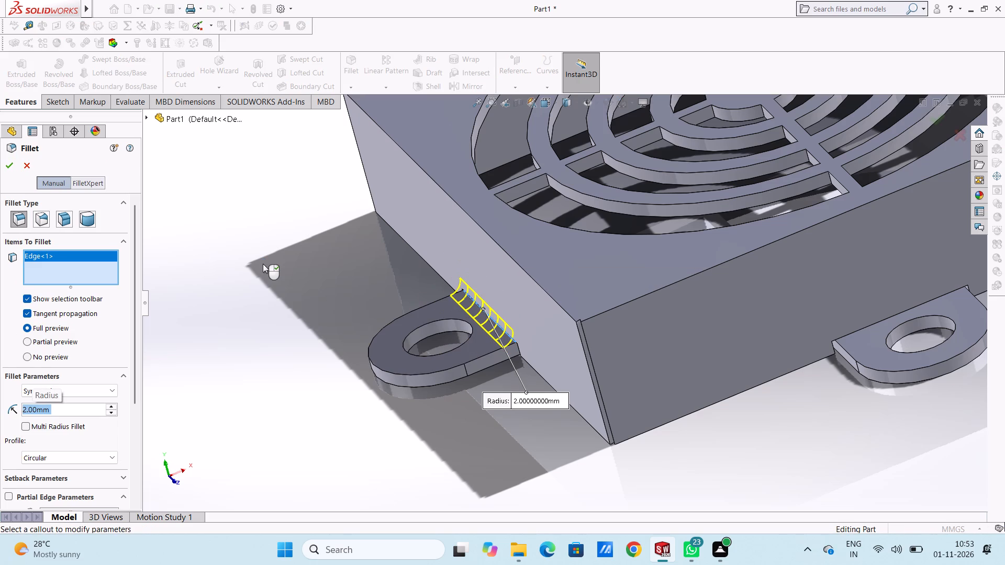
# Add the upper edges where the other three tabs meet the side walls to the 2 mm fillet.
pyautogui.scroll(2, 403, 278)
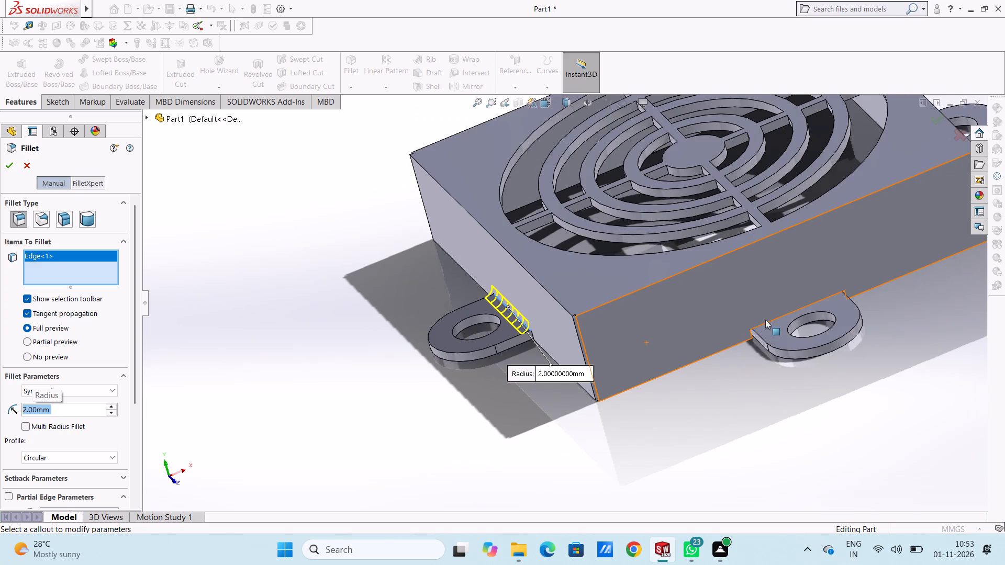
pyautogui.scroll(-5, 767, 320)
pyautogui.click(730, 304)
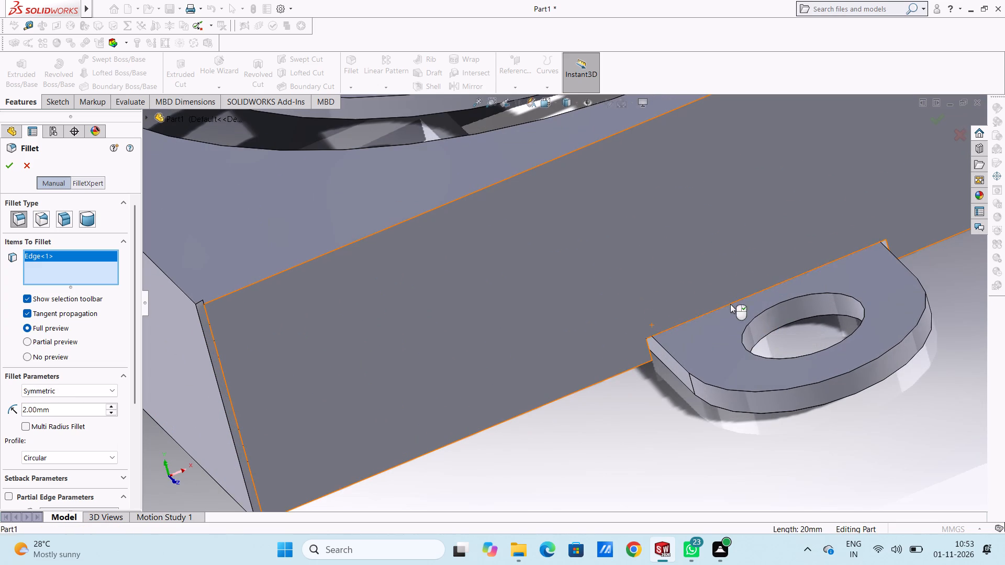
pyautogui.scroll(10, 727, 243)
pyautogui.moveTo(703, 196); pyautogui.dragTo(589, 266, button='middle')
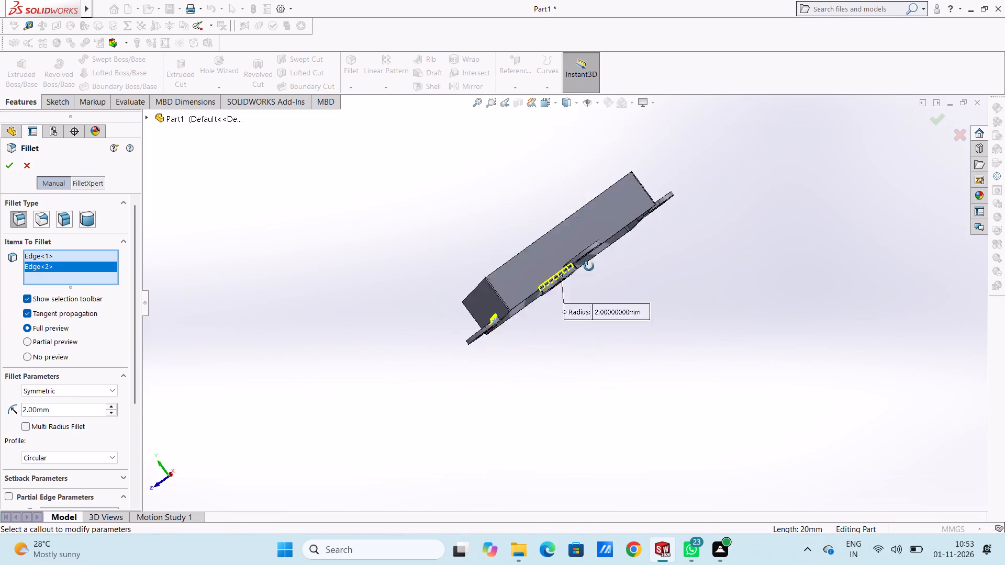
pyautogui.moveTo(589, 266); pyautogui.dragTo(610, 369, button='middle')
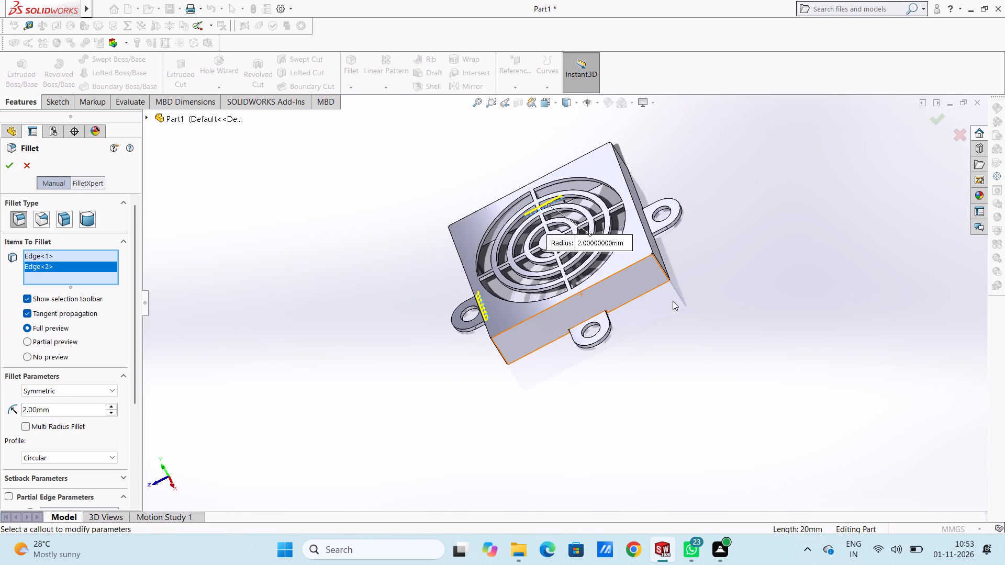
pyautogui.moveTo(673, 302); pyautogui.dragTo(646, 360, button='middle')
pyautogui.scroll(-5, 588, 367)
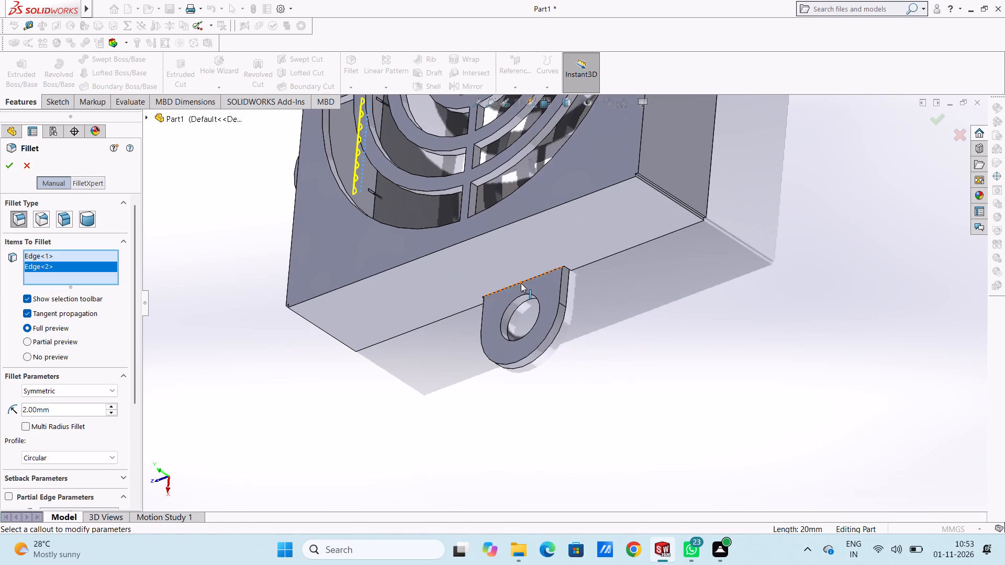
pyautogui.click(521, 283)
pyautogui.scroll(5, 720, 266)
pyautogui.scroll(-4, 628, 138)
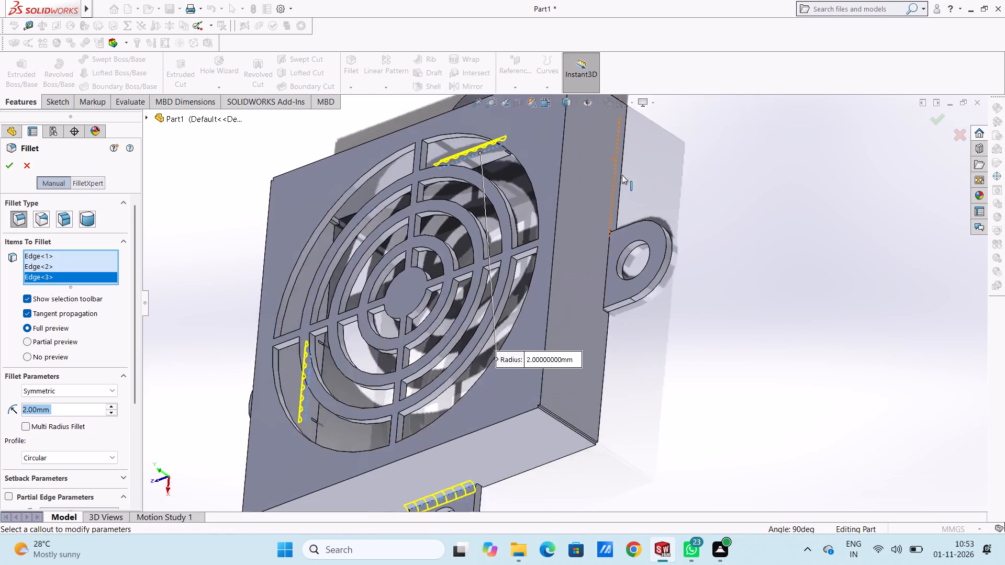
pyautogui.scroll(-2, 622, 175)
pyautogui.click(595, 307)
# Add the four underside edges where the tabs meet the walls to the selection and complete the 2 mm fillet.
pyautogui.scroll(6, 595, 307)
pyautogui.scroll(5, 533, 336)
pyautogui.moveTo(443, 378); pyautogui.dragTo(459, 357, button='middle')
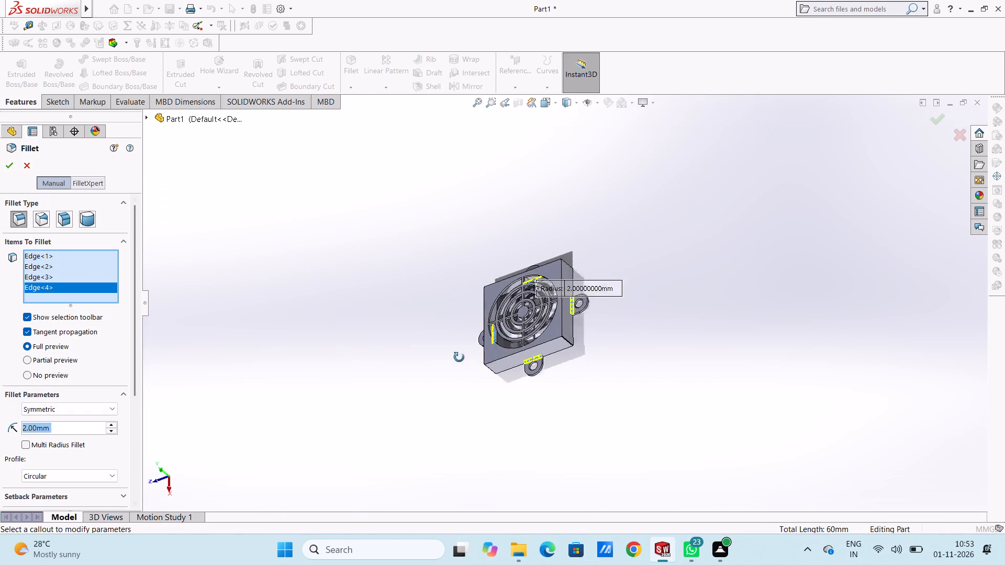
pyautogui.moveTo(459, 357); pyautogui.dragTo(463, 300, button='middle')
pyautogui.moveTo(437, 344); pyautogui.dragTo(439, 234, button='middle')
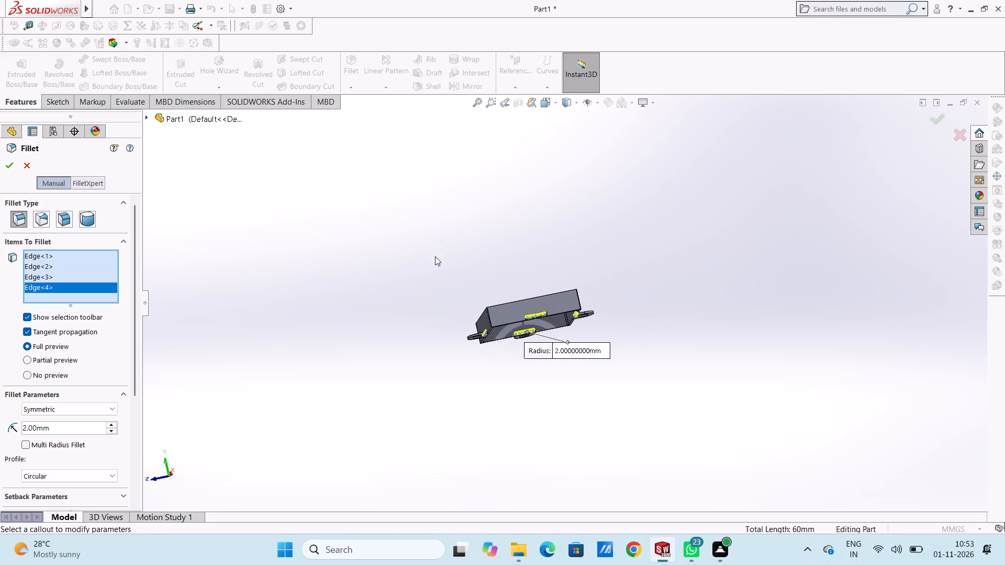
pyautogui.moveTo(437, 342); pyautogui.dragTo(419, 358, button='middle')
pyautogui.scroll(-5, 496, 368)
pyautogui.scroll(-6, 525, 234)
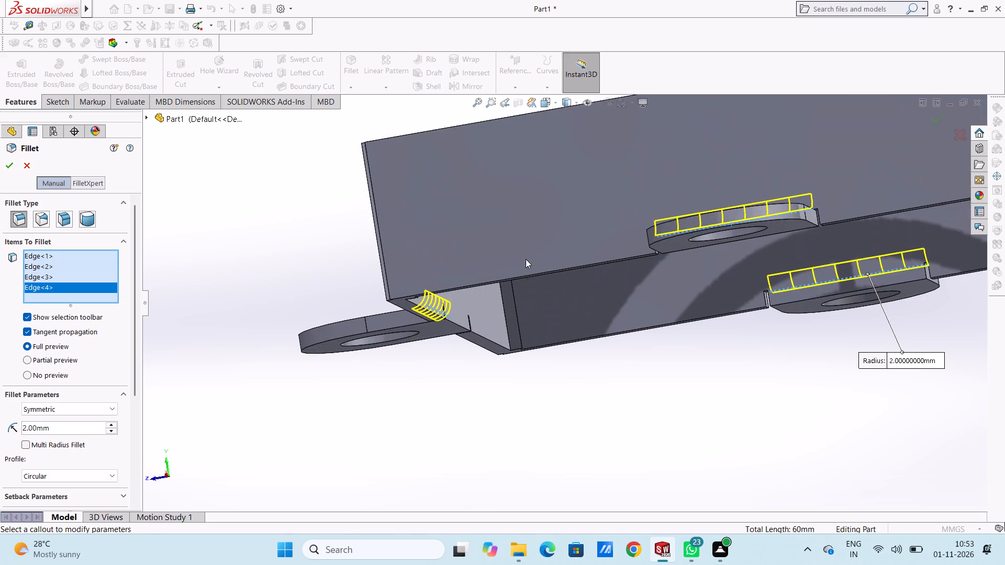
pyautogui.moveTo(520, 324); pyautogui.dragTo(510, 319, button='middle')
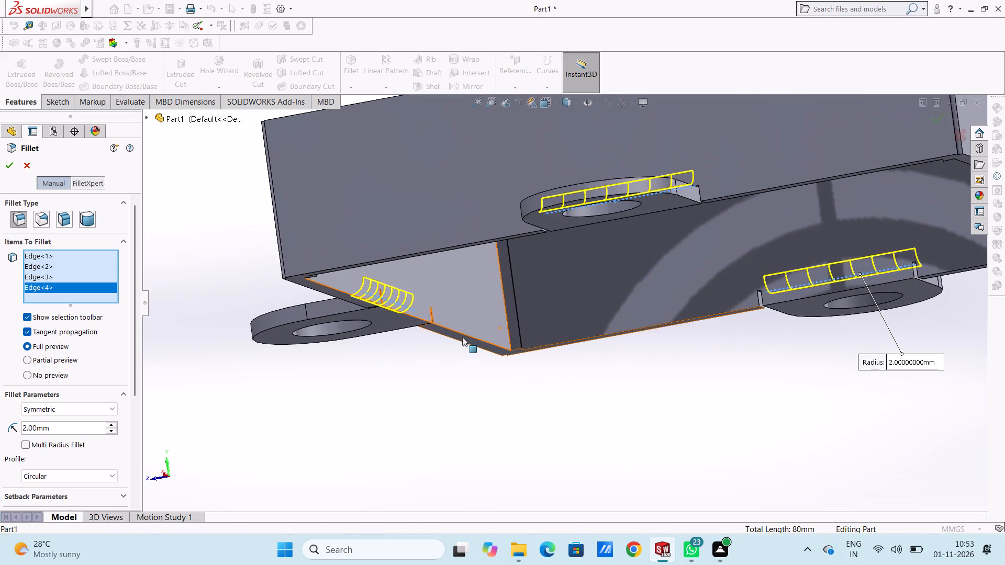
pyautogui.click(421, 319)
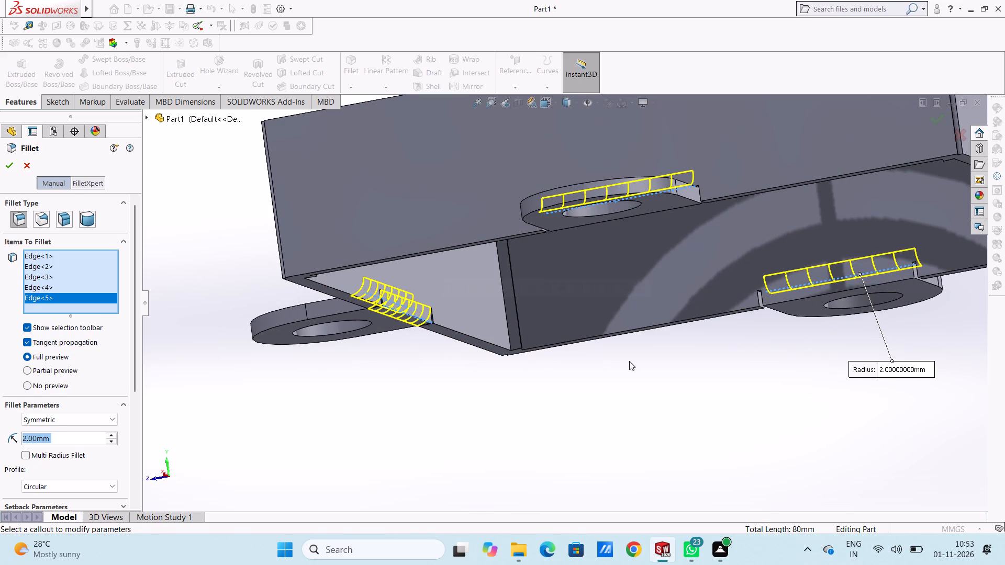
pyautogui.click(800, 298)
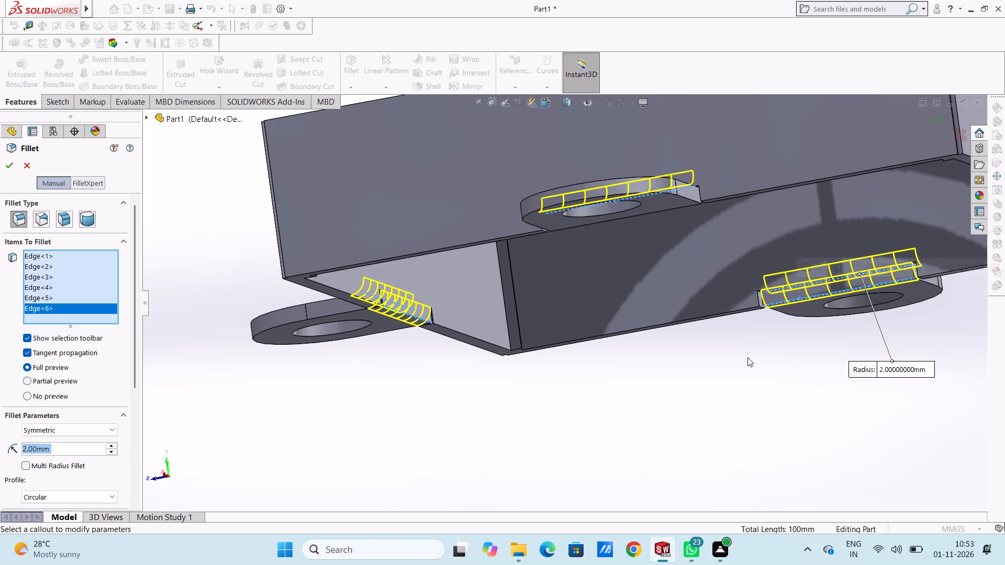
pyautogui.moveTo(650, 411); pyautogui.dragTo(590, 388, button='middle')
pyautogui.scroll(3, 575, 389)
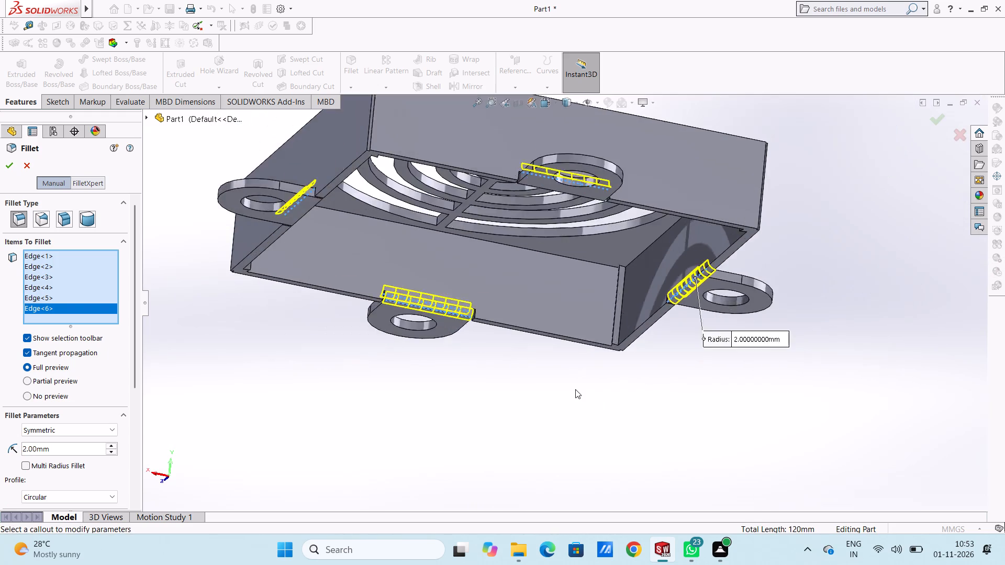
pyautogui.scroll(3, 575, 389)
pyautogui.moveTo(486, 374); pyautogui.dragTo(453, 365, button='middle')
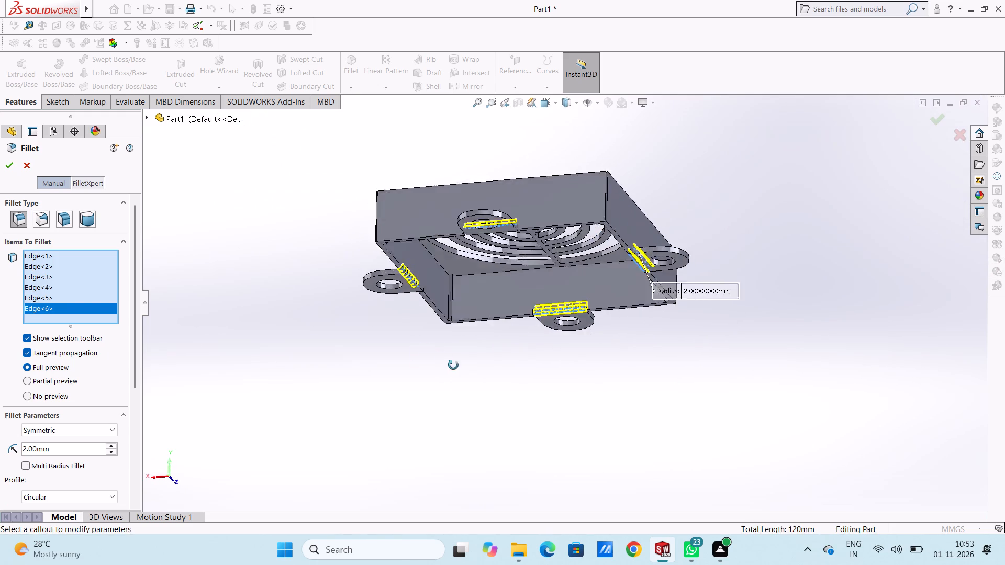
pyautogui.moveTo(453, 365); pyautogui.dragTo(448, 411, button='middle')
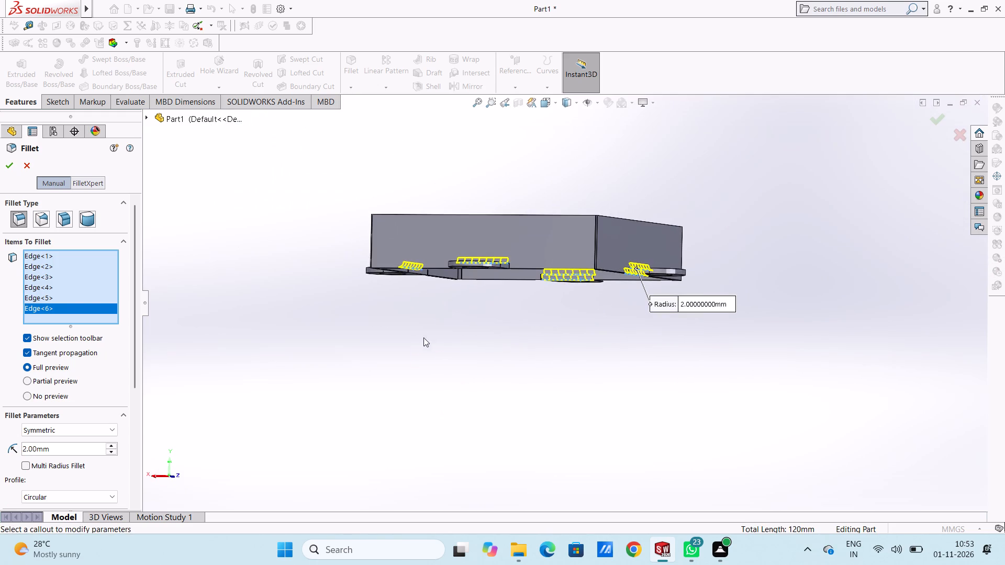
pyautogui.scroll(-6, 420, 319)
pyautogui.moveTo(517, 355); pyautogui.dragTo(529, 355, button='middle')
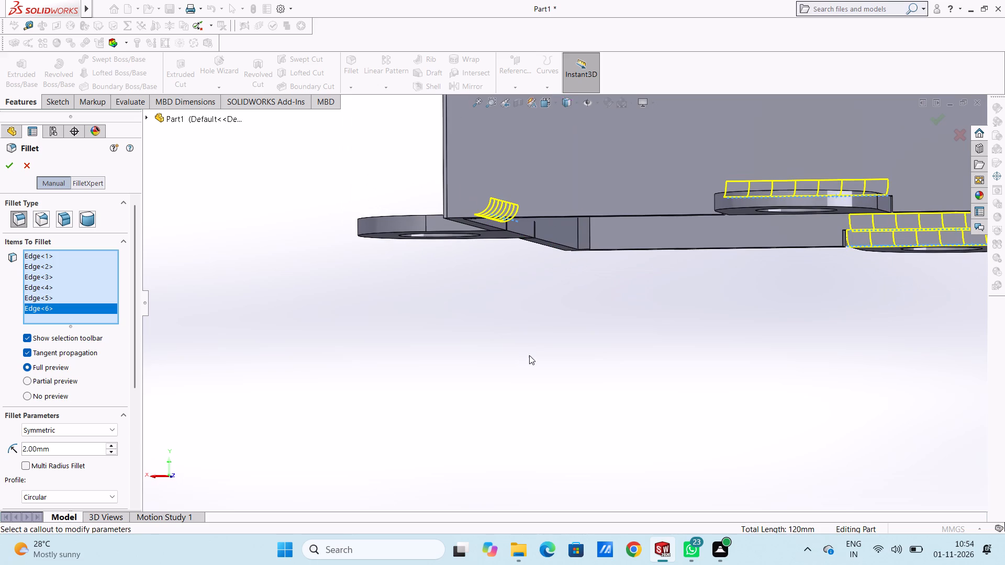
pyautogui.click(522, 233)
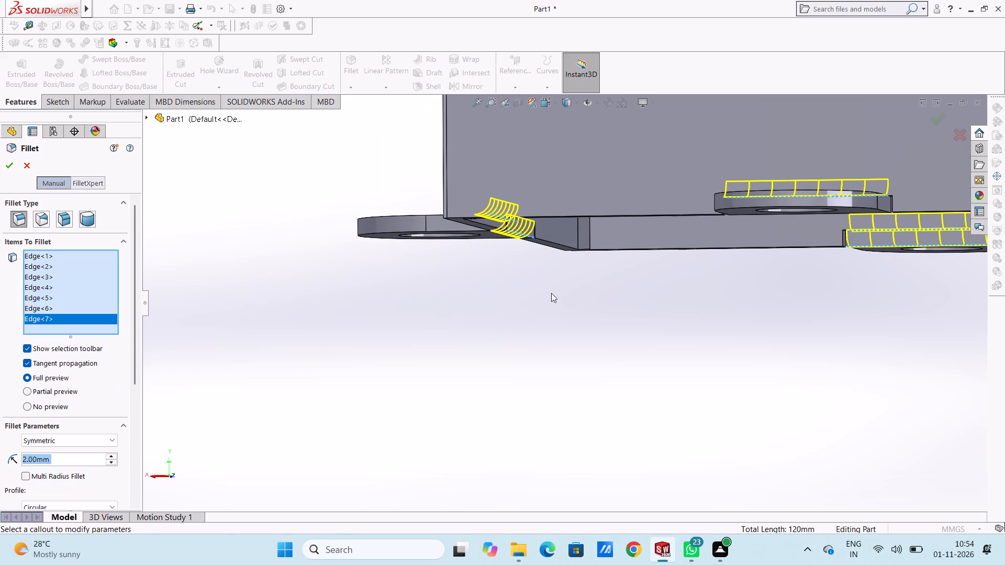
pyautogui.scroll(4, 597, 323)
pyautogui.moveTo(664, 382); pyautogui.dragTo(629, 261, button='middle')
pyautogui.moveTo(665, 293); pyautogui.dragTo(586, 423, button='middle')
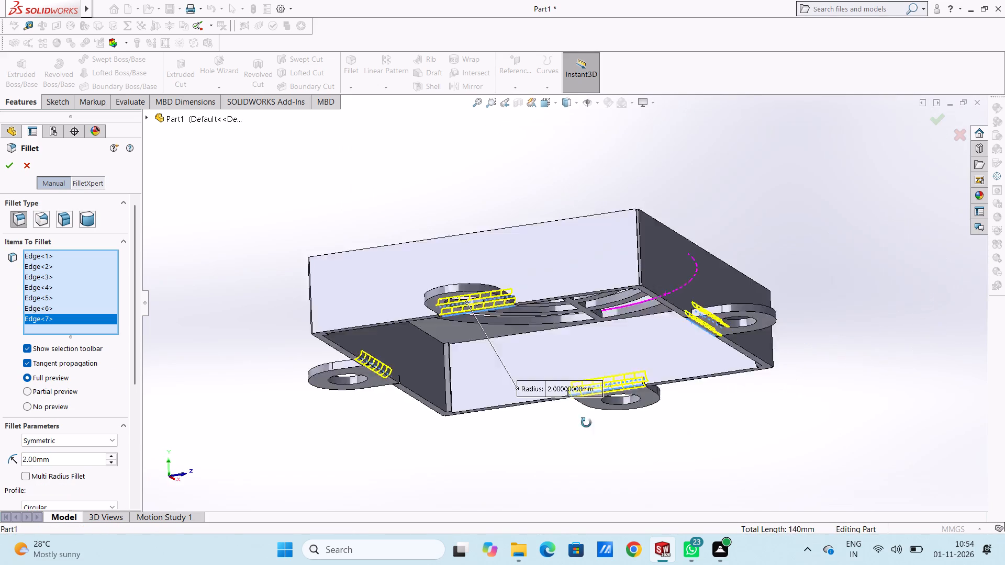
pyautogui.moveTo(586, 423); pyautogui.dragTo(611, 399, button='middle')
pyautogui.scroll(-5, 450, 411)
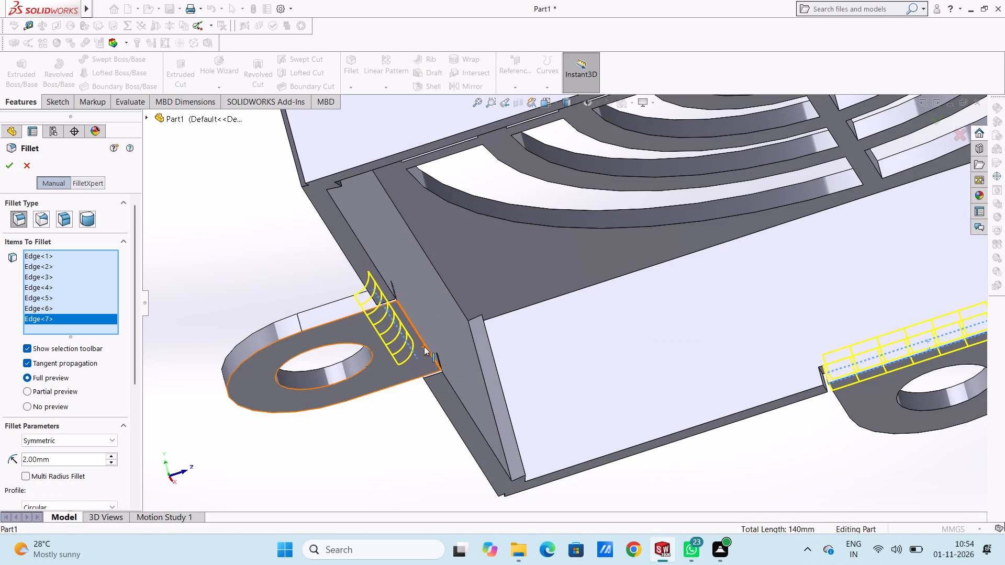
pyautogui.click(424, 346)
pyautogui.scroll(5, 313, 284)
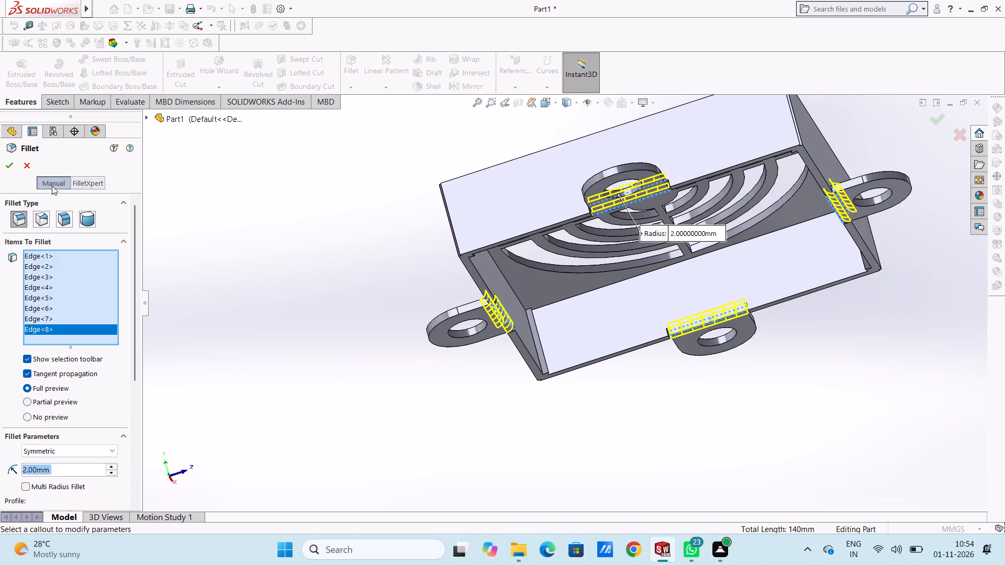
pyautogui.click(6, 169)
# Examine the filleted tab junctions from underneath, the sides and above.
pyautogui.moveTo(359, 253); pyautogui.dragTo(360, 273, button='middle')
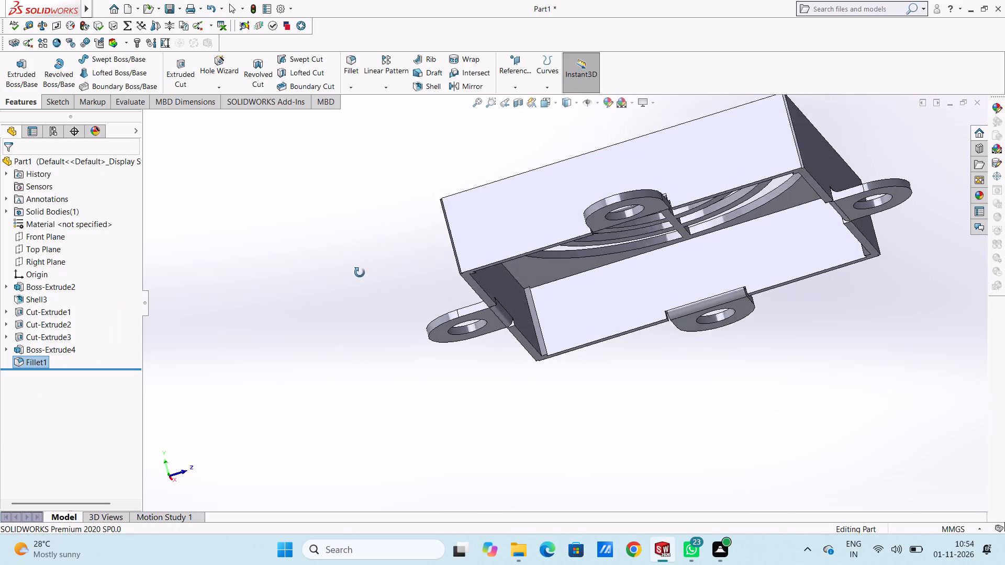
pyautogui.moveTo(360, 273); pyautogui.dragTo(365, 224, button='middle')
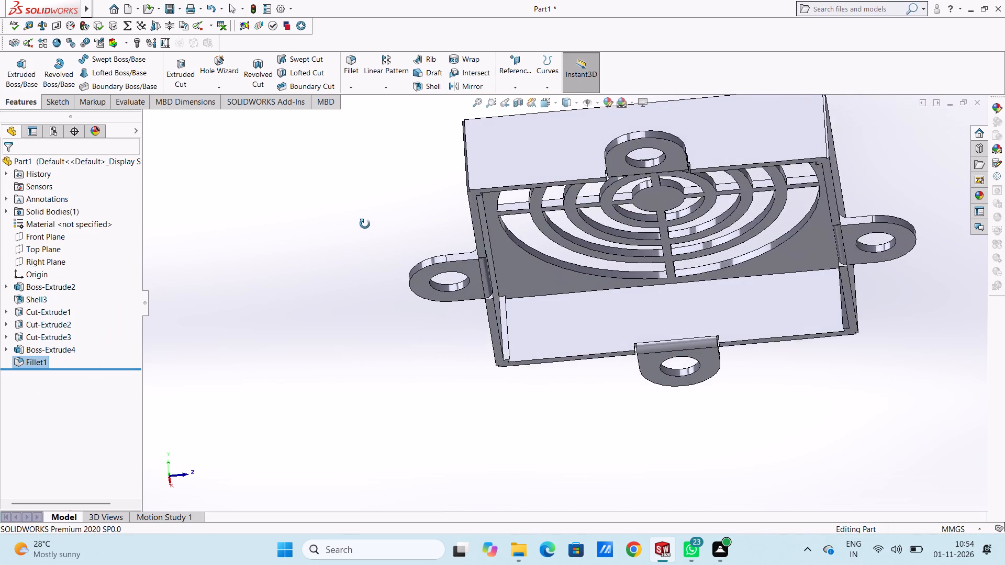
pyautogui.moveTo(365, 224); pyautogui.dragTo(407, 360, button='middle')
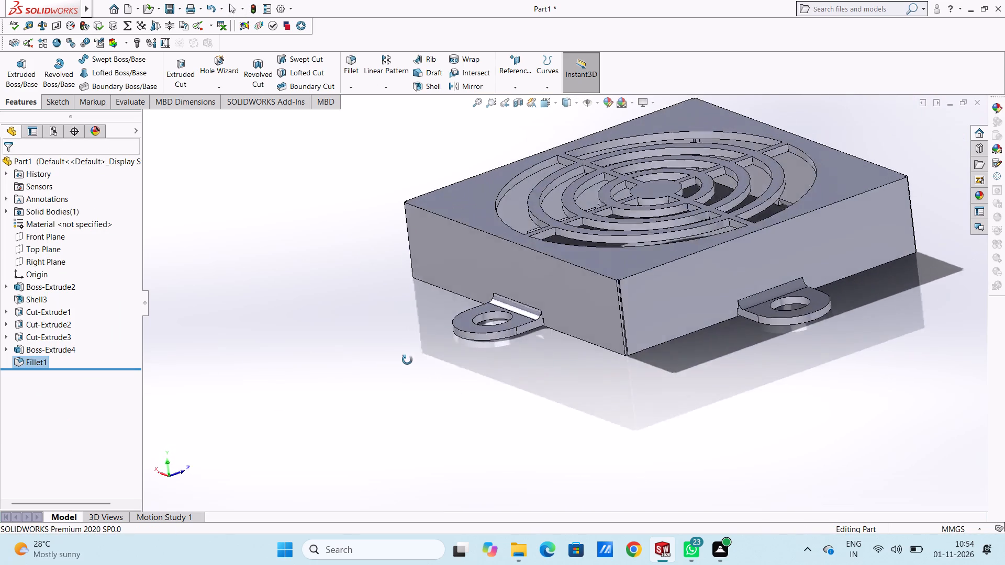
pyautogui.moveTo(407, 360); pyautogui.dragTo(428, 268, button='middle')
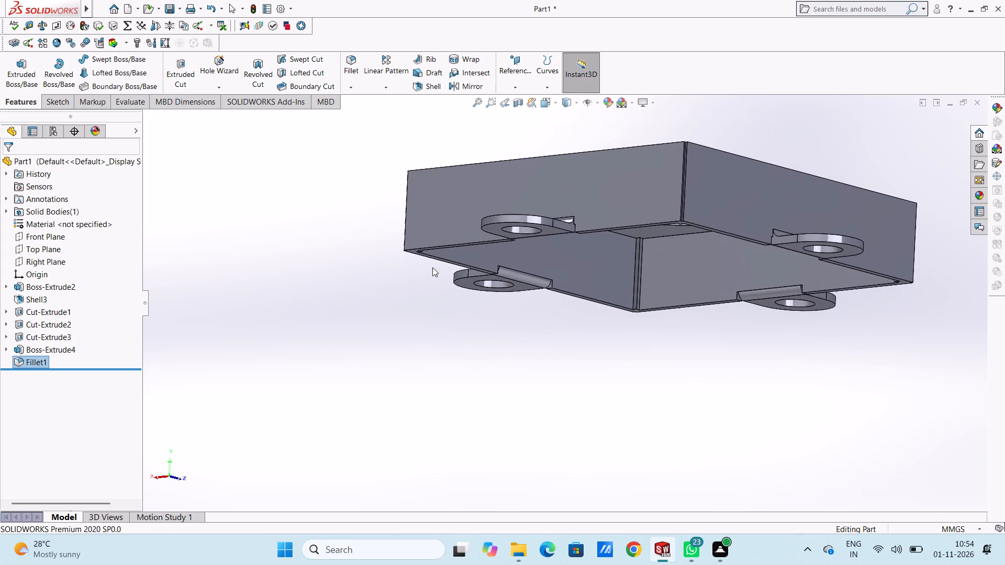
pyautogui.scroll(-6, 615, 198)
pyautogui.moveTo(522, 289); pyautogui.dragTo(508, 241, button='middle')
pyautogui.scroll(-1, 532, 346)
pyautogui.scroll(5, 507, 242)
pyautogui.moveTo(560, 336); pyautogui.dragTo(662, 307, button='middle')
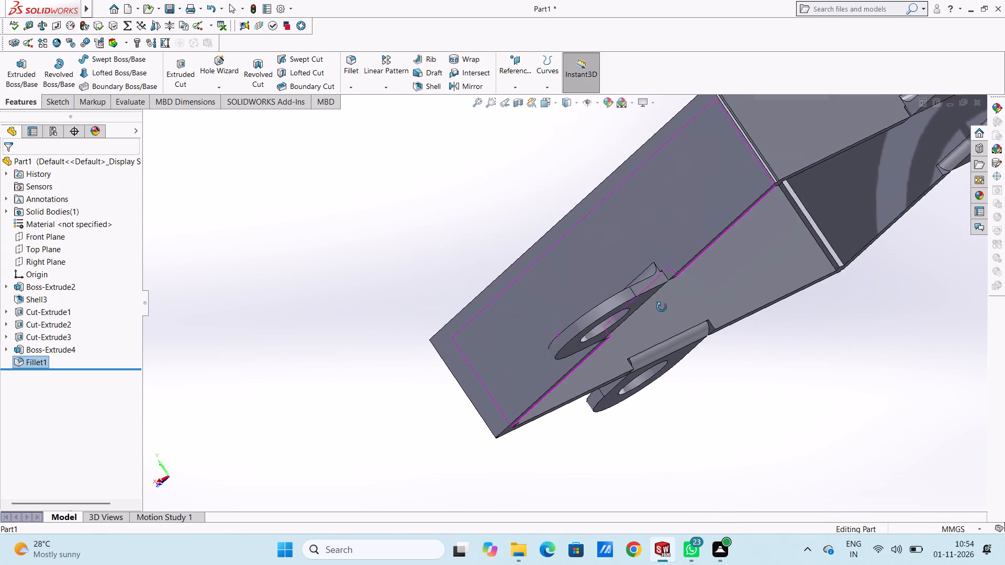
pyautogui.moveTo(662, 307); pyautogui.dragTo(661, 249, button='middle')
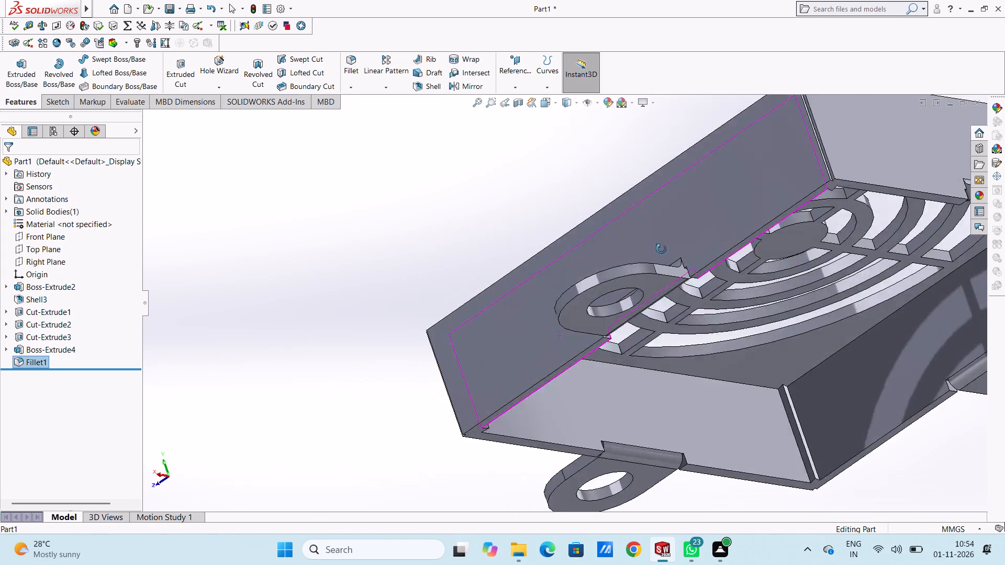
pyautogui.moveTo(661, 249); pyautogui.dragTo(740, 311, button='middle')
pyautogui.moveTo(735, 293); pyautogui.dragTo(714, 286, button='middle')
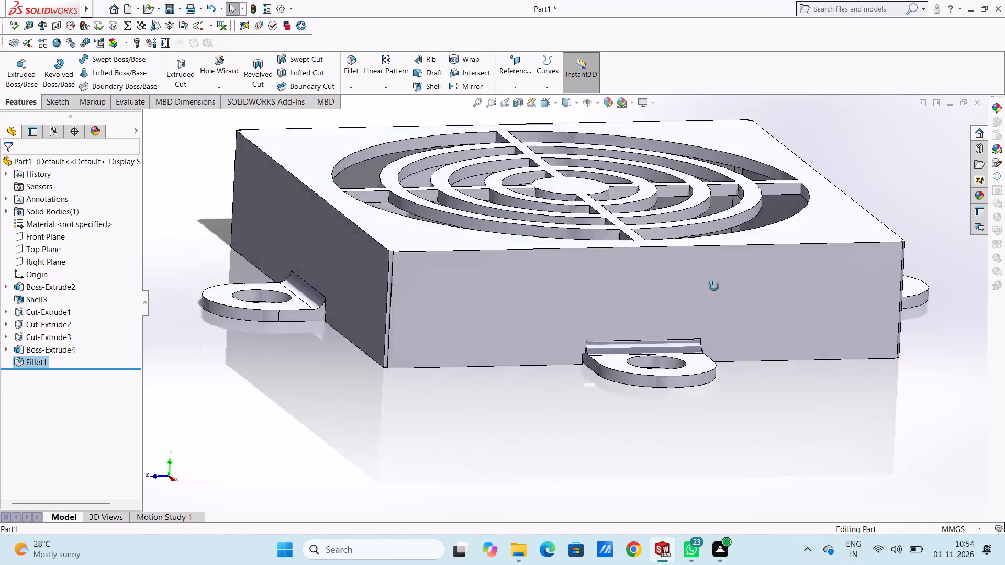
pyautogui.moveTo(714, 286); pyautogui.dragTo(643, 314, button='middle')
pyautogui.scroll(5, 657, 332)
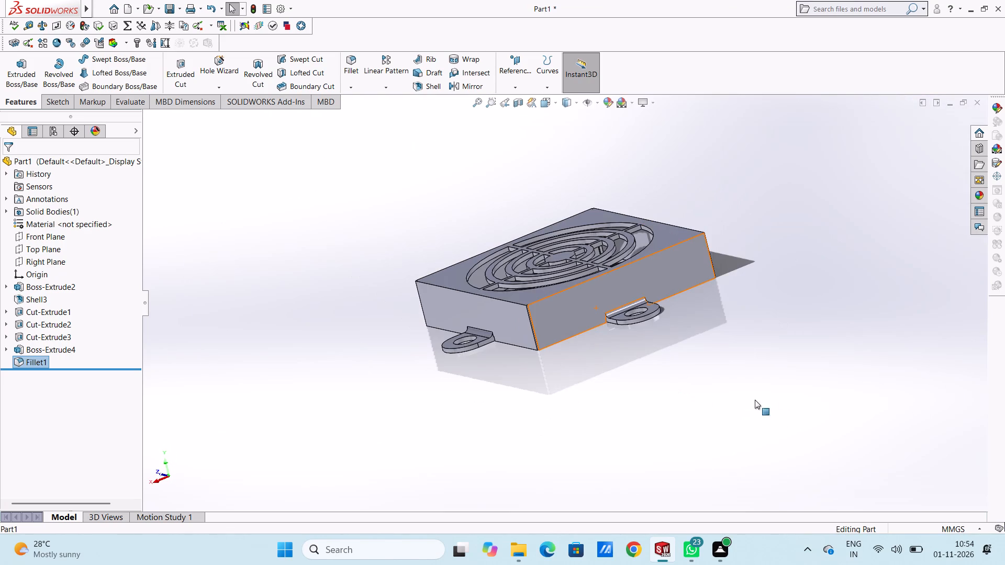
pyautogui.moveTo(789, 377); pyautogui.dragTo(809, 400, button='middle')
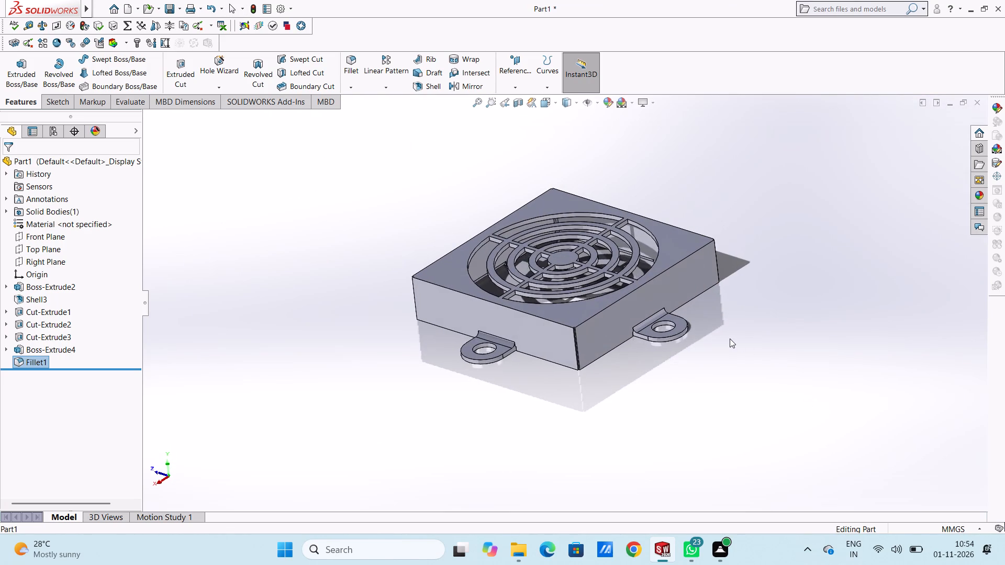
# Open the whole part's colour appearance in isometric view and choose pure blue from the standard swatches.
pyautogui.hotkey('ctrl', '7')
pyautogui.press('Escape')
pyautogui.press('Escape')
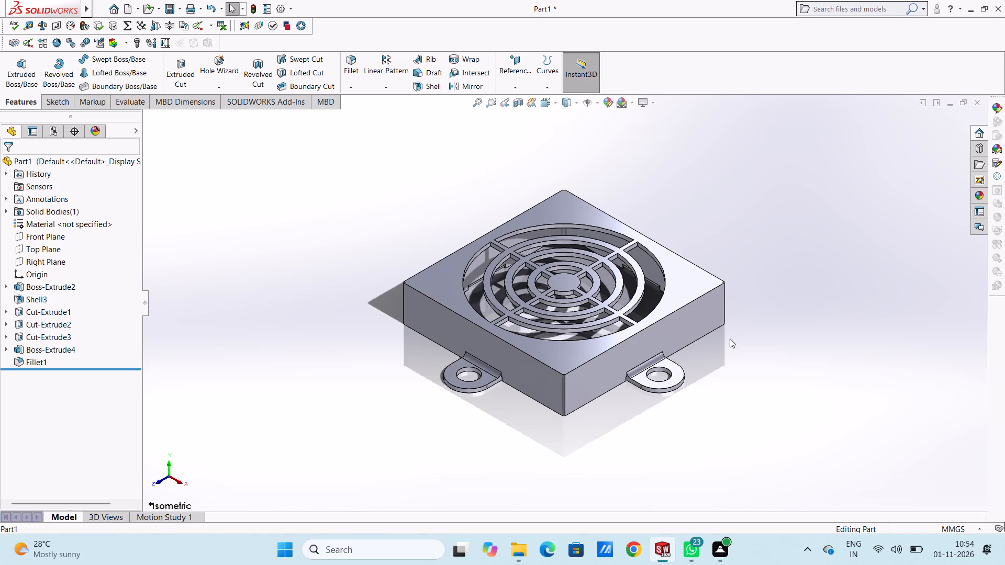
pyautogui.click(608, 105)
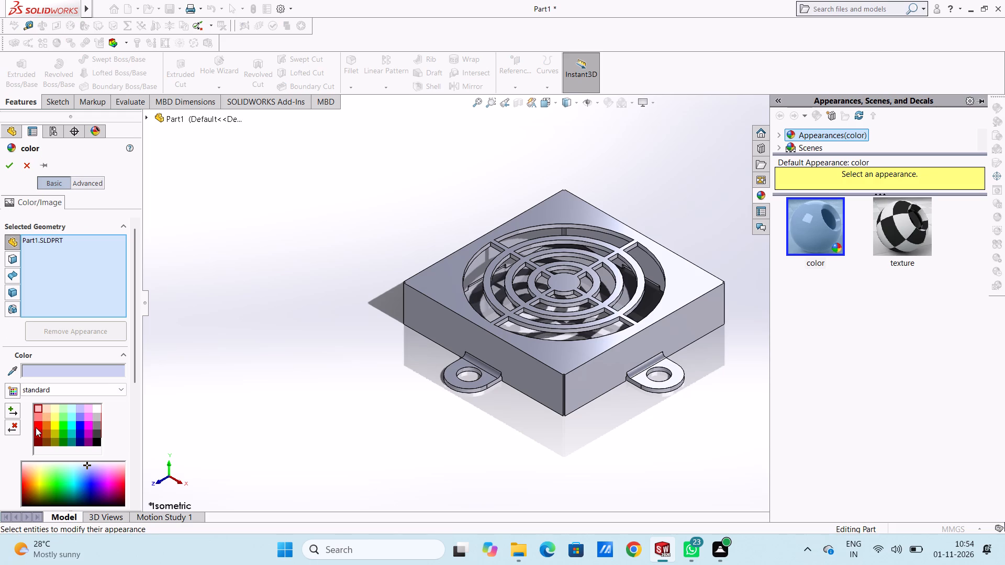
pyautogui.click(81, 427)
pyautogui.click(81, 432)
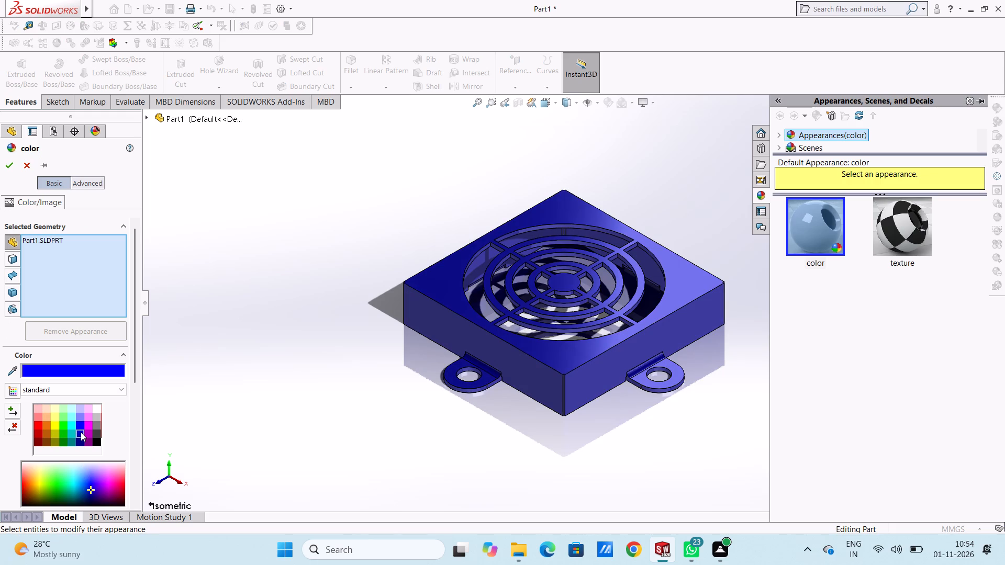
pyautogui.click(82, 416)
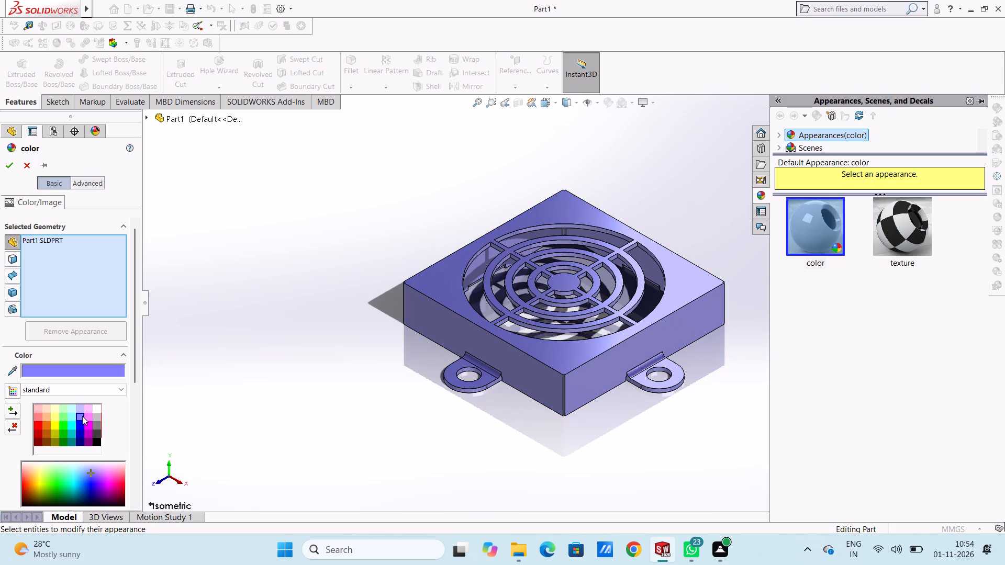
pyautogui.click(82, 419)
pyautogui.click(82, 419)
pyautogui.click(82, 423)
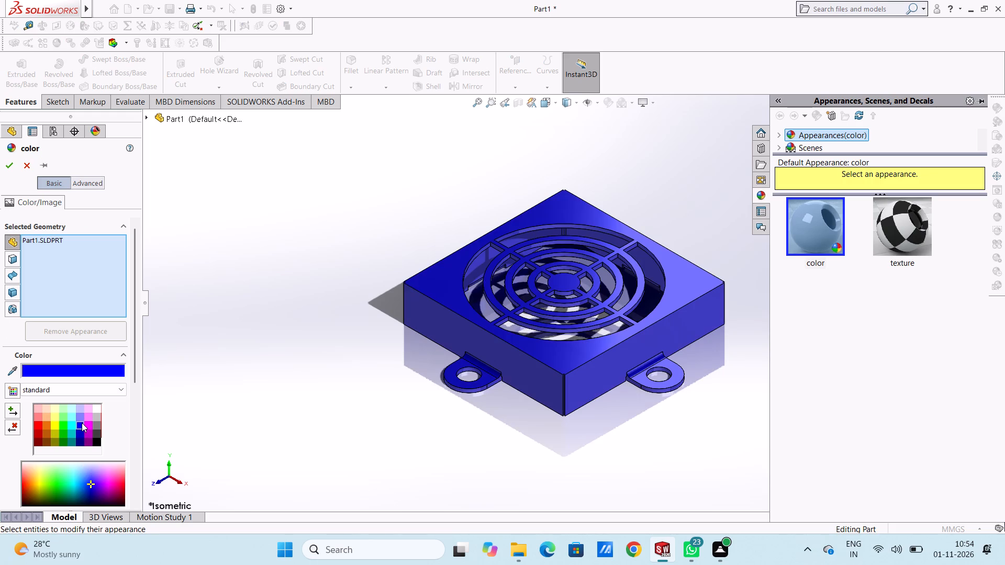
# Adjust the part's blue to red 77 and green 90, keeping blue 255, and apply the colour.
pyautogui.scroll(-4, 97, 435)
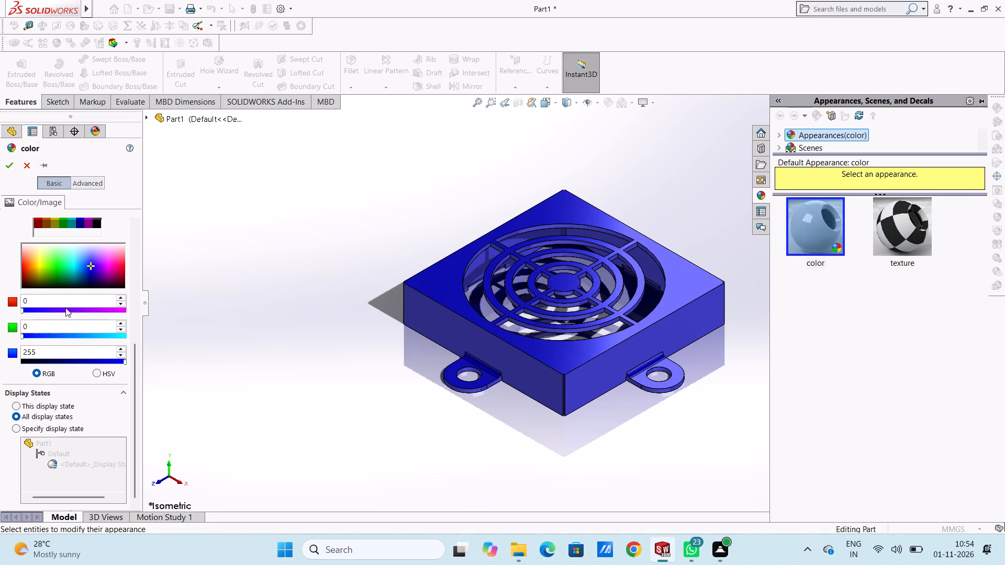
pyautogui.click(65, 308)
pyautogui.click(57, 309)
pyautogui.click(53, 308)
pyautogui.click(47, 307)
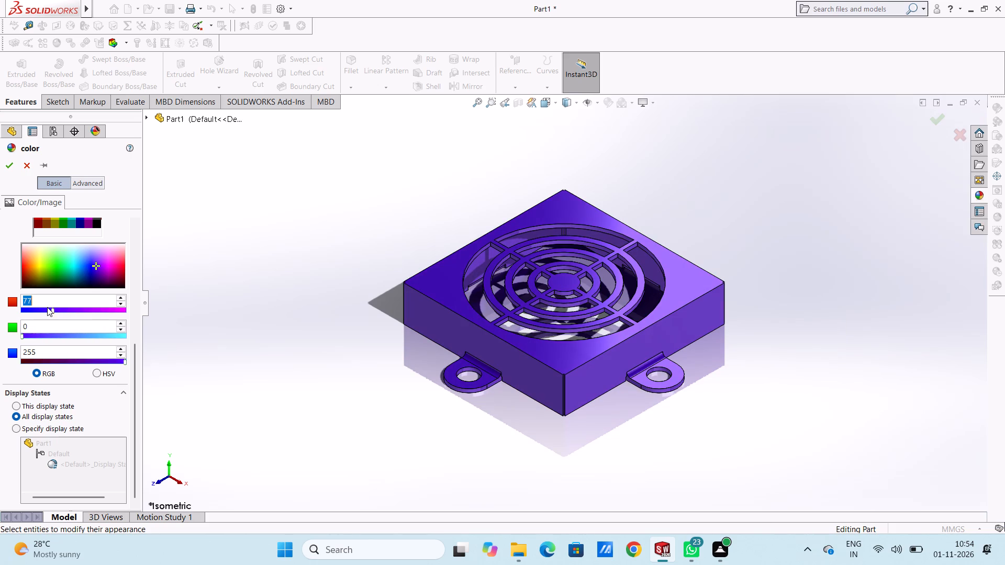
pyautogui.click(69, 335)
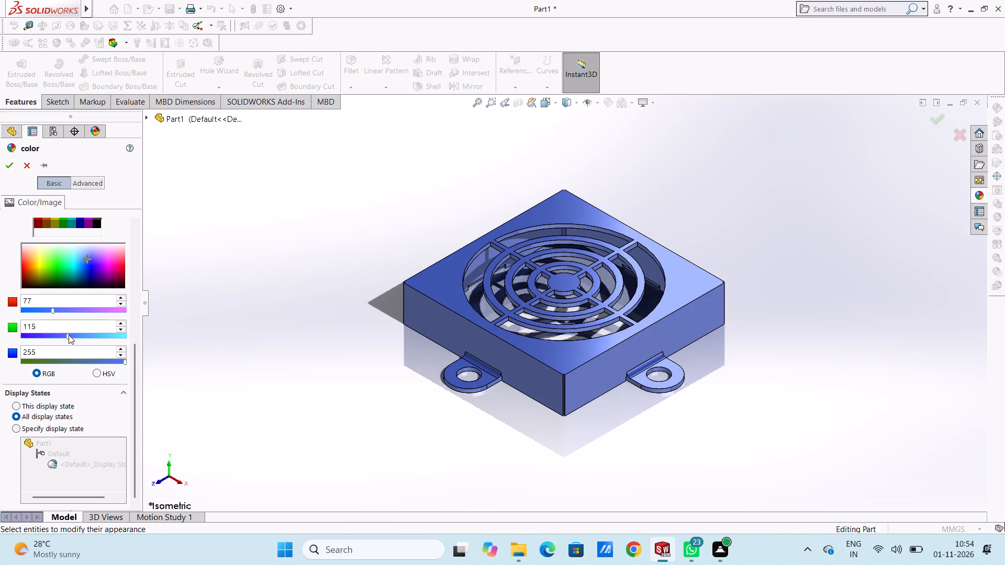
pyautogui.click(59, 334)
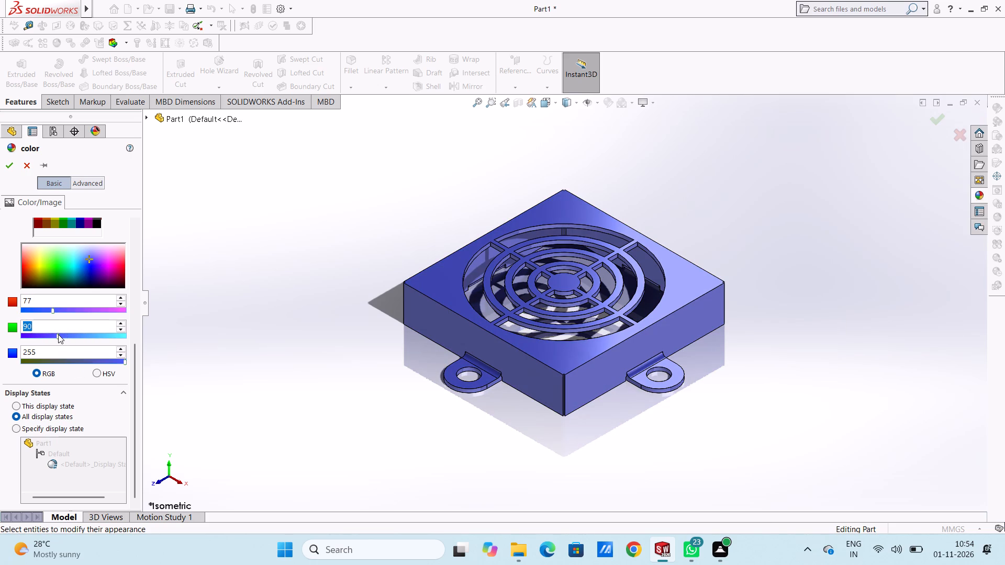
pyautogui.click(7, 170)
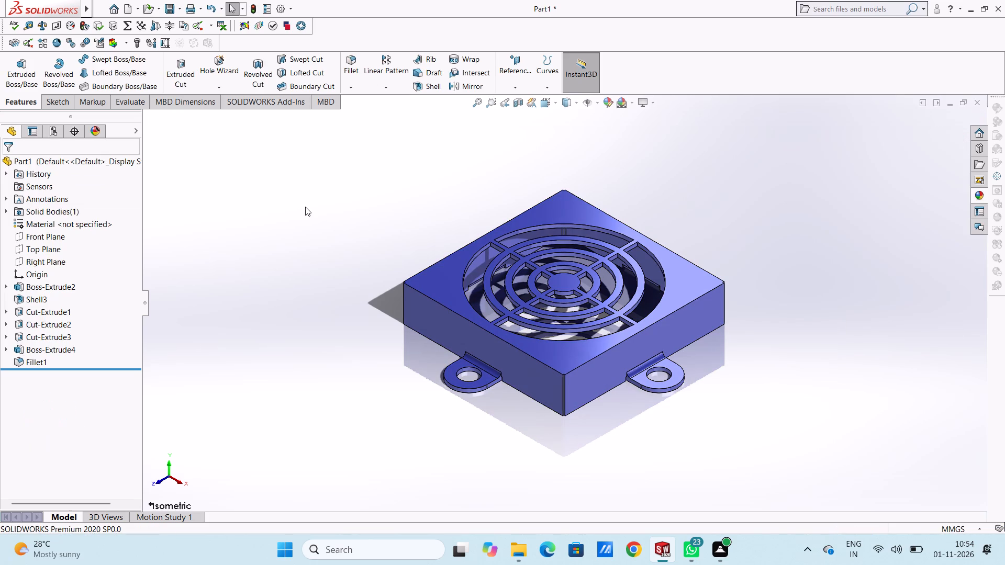
# Examine the narrow groove at the front vertical corner where the two side walls meet.
pyautogui.scroll(-5, 564, 395)
pyautogui.scroll(-5, 633, 319)
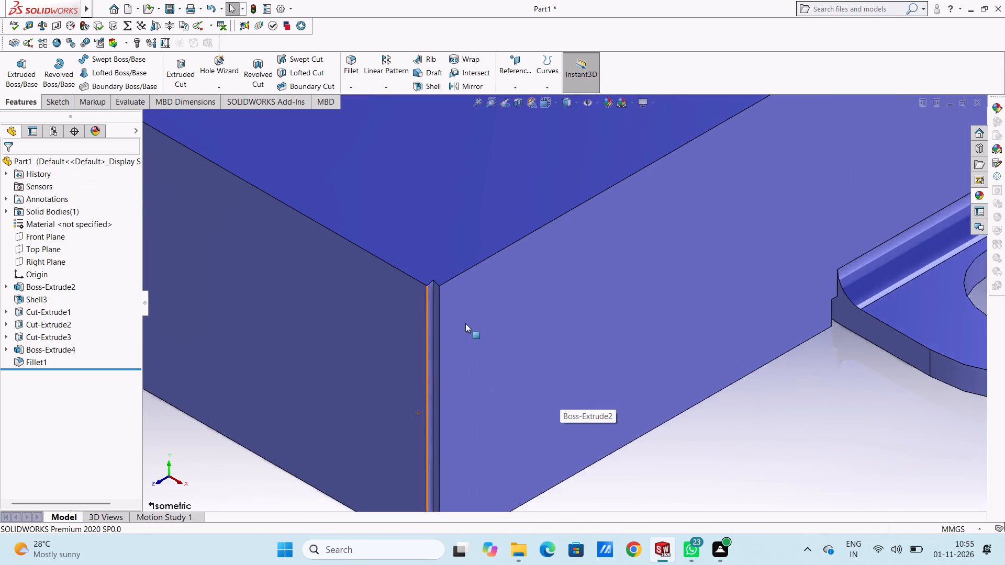
pyautogui.scroll(-5, 465, 323)
pyautogui.click(412, 276)
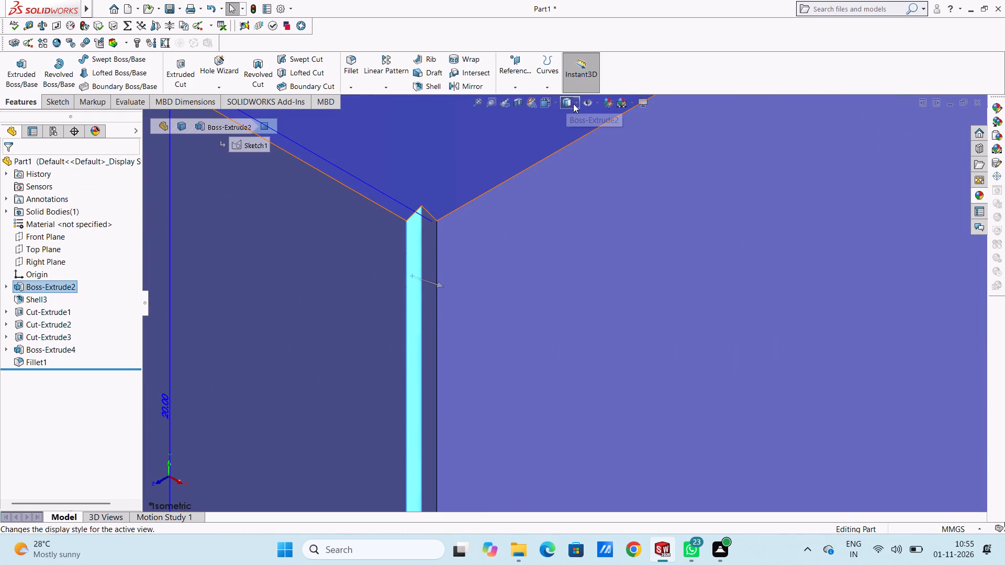
pyautogui.click(621, 310)
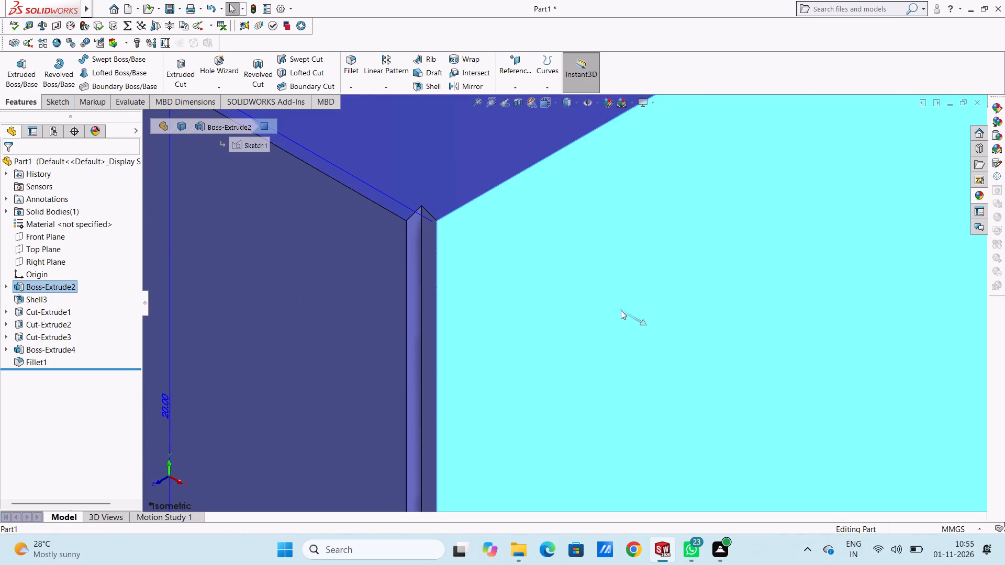
pyautogui.scroll(10, 621, 310)
pyautogui.click(669, 373)
pyautogui.scroll(-2, 528, 322)
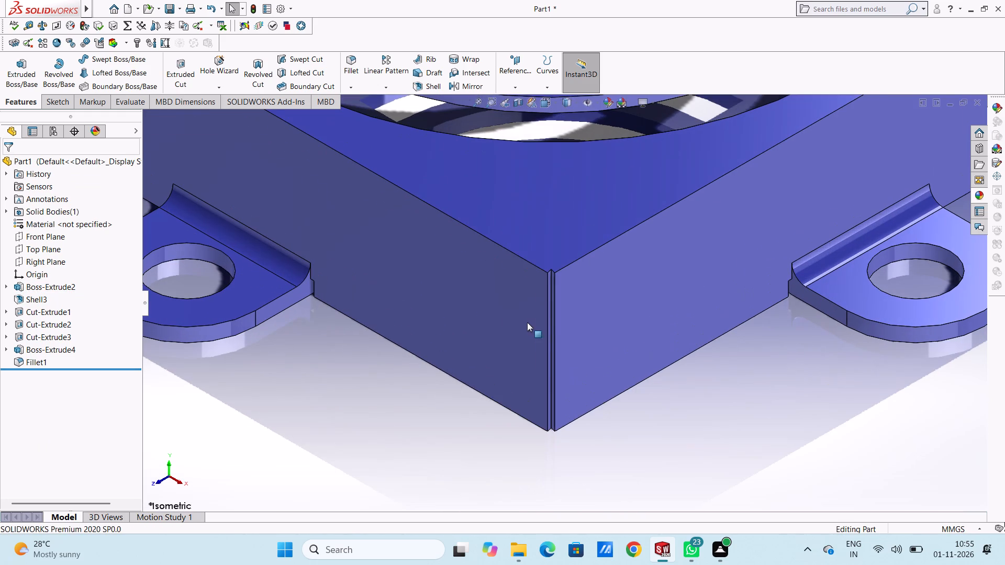
# Apply the chromium plate metal appearance to only one of the two narrow groove faces at the front vertical corner.
pyautogui.click(974, 194)
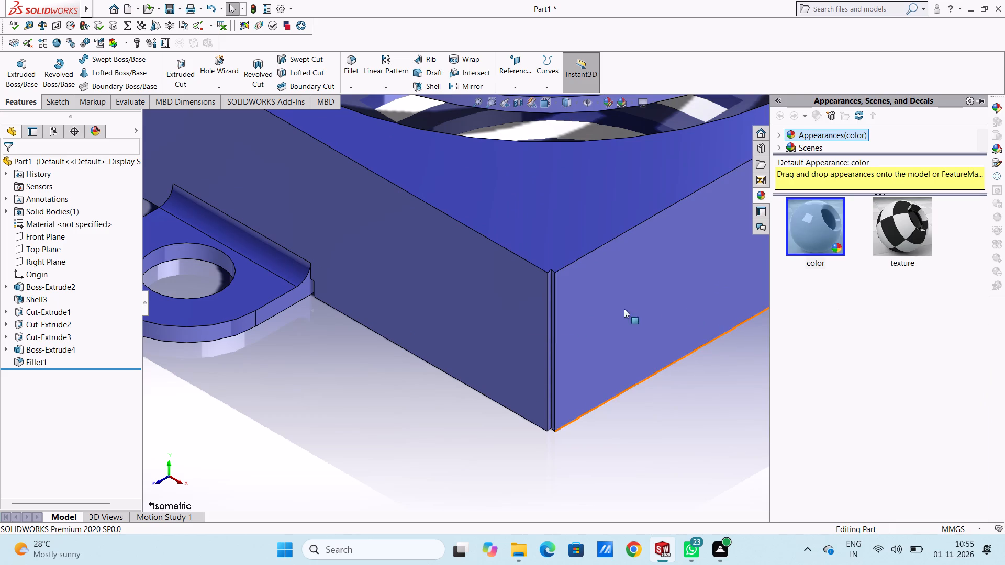
pyautogui.scroll(-5, 567, 295)
pyautogui.scroll(-4, 480, 257)
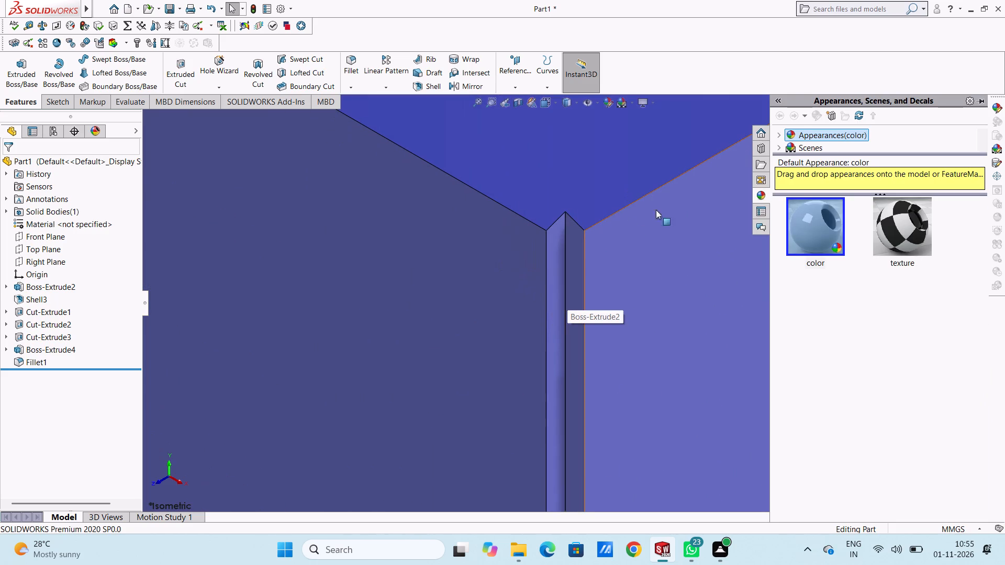
pyautogui.moveTo(808, 155); pyautogui.dragTo(810, 209)
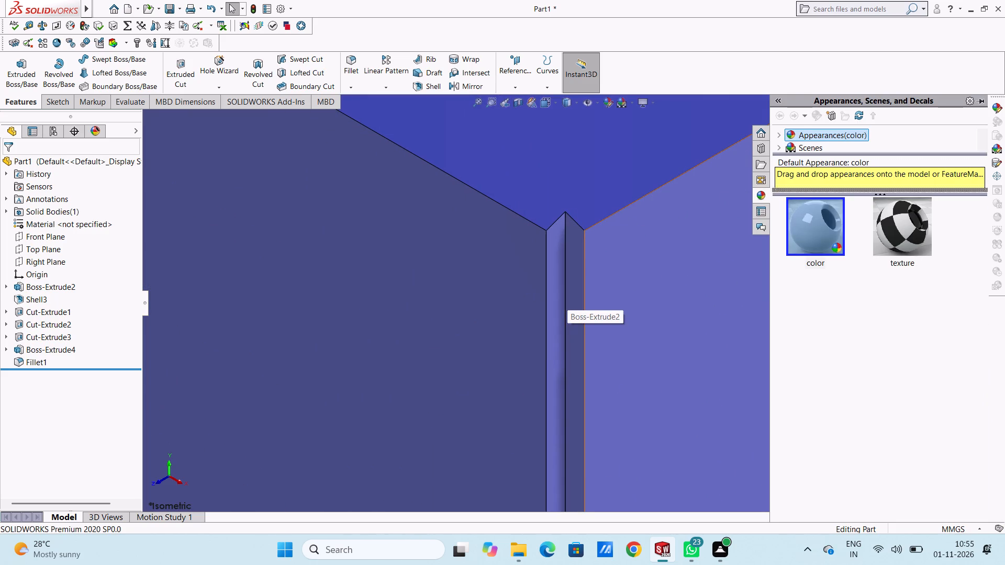
pyautogui.moveTo(810, 209); pyautogui.dragTo(811, 276)
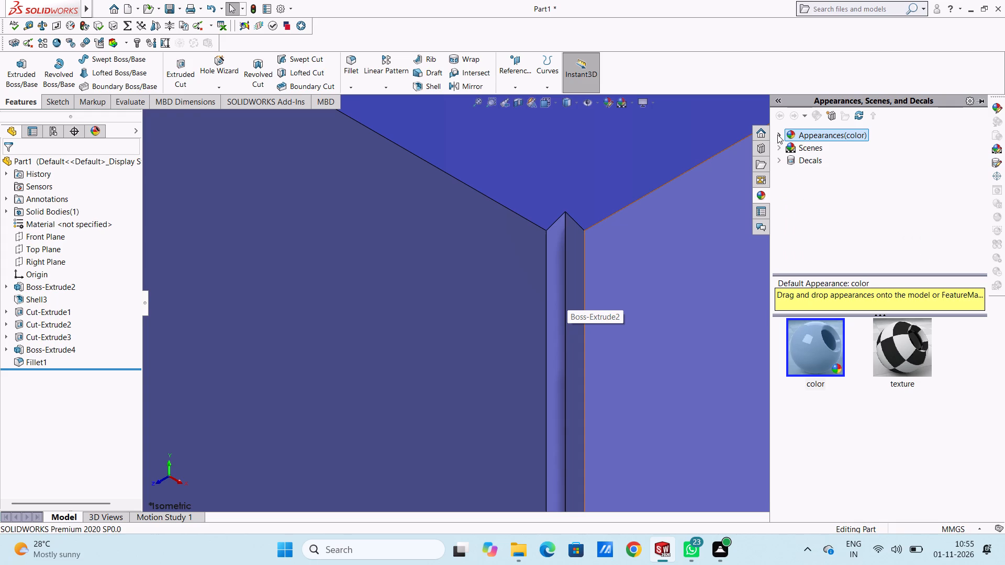
pyautogui.click(777, 134)
pyautogui.scroll(-5, 552, 279)
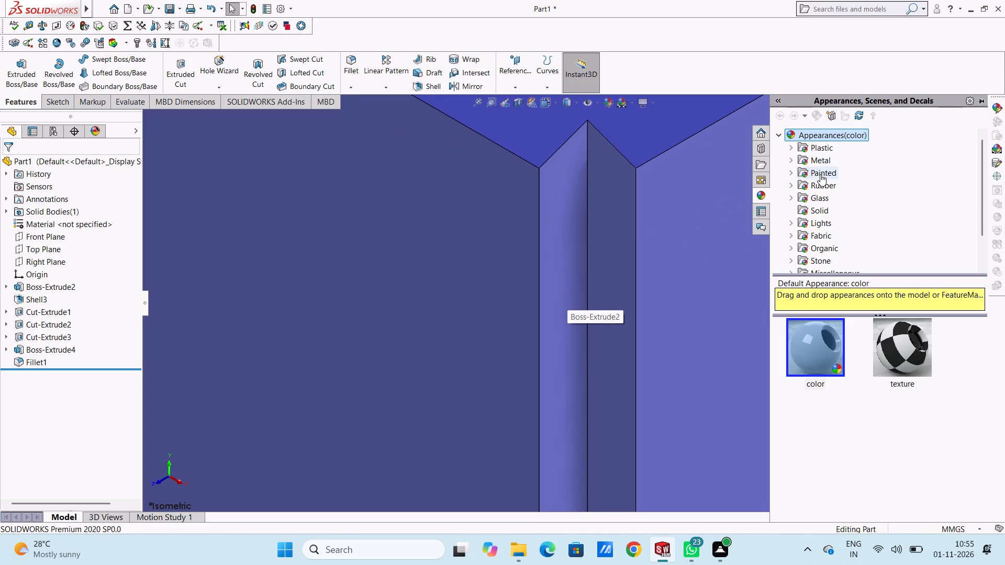
pyautogui.click(814, 159)
pyautogui.scroll(-4, 569, 183)
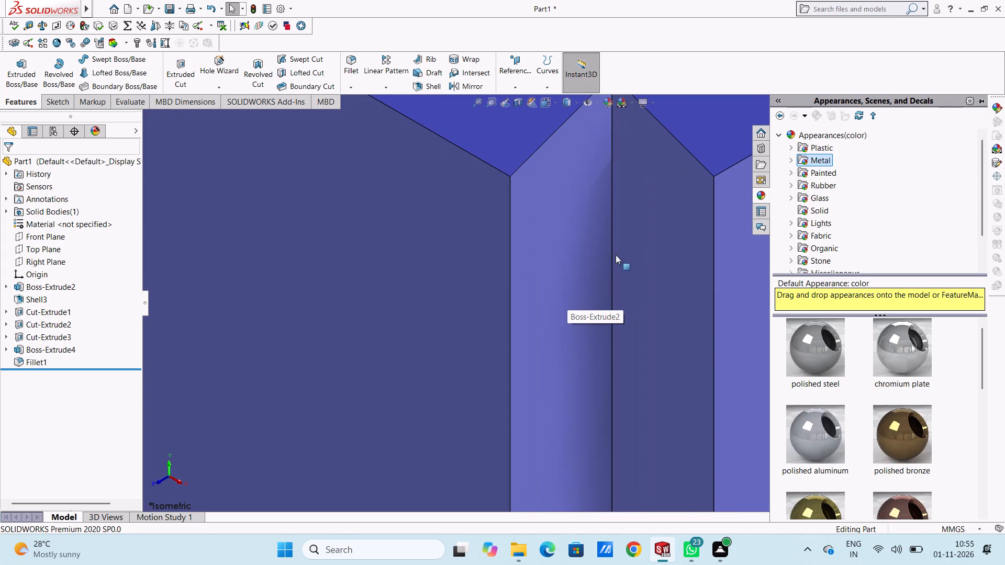
pyautogui.moveTo(913, 348); pyautogui.dragTo(578, 256)
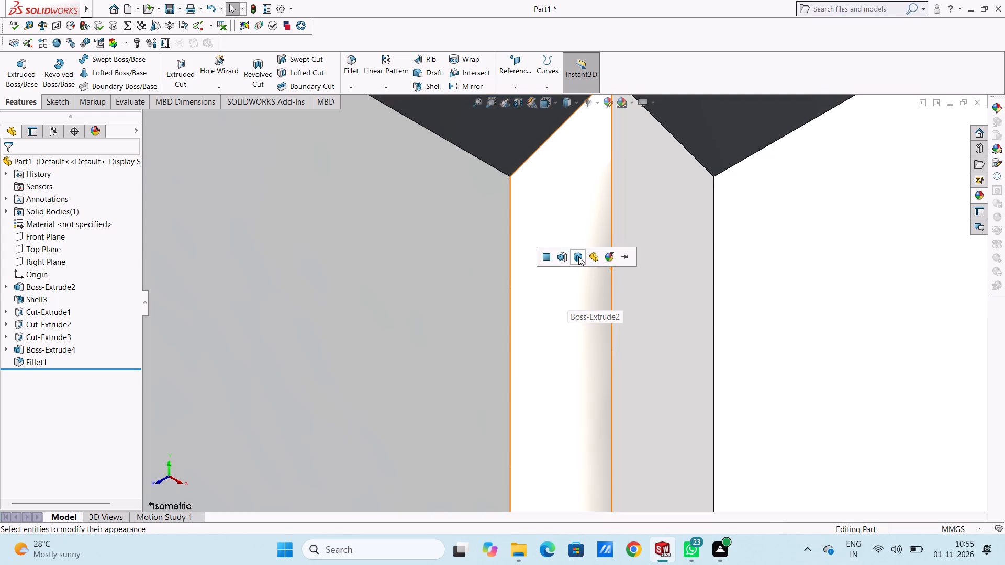
pyautogui.click(545, 259)
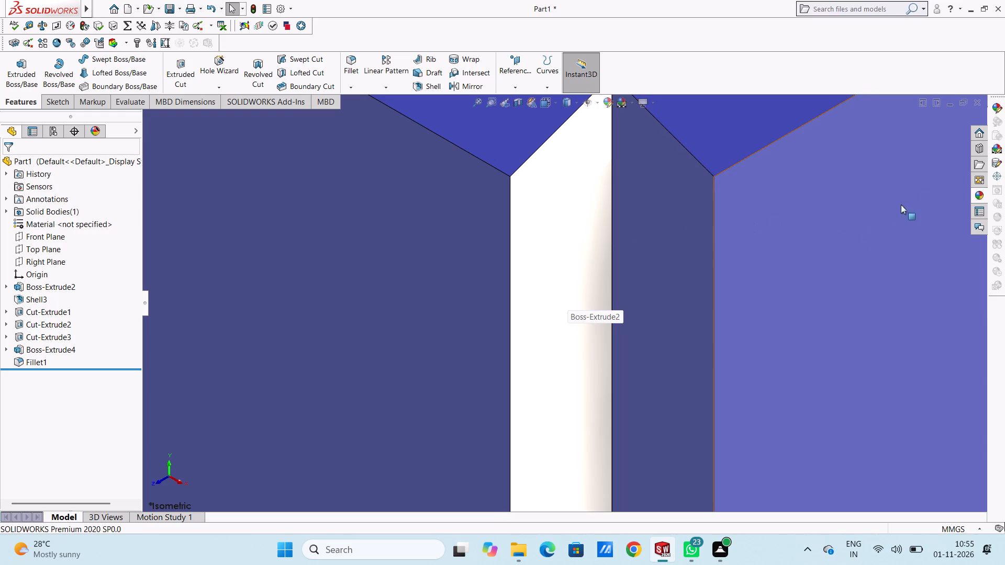
# Apply chromium plate to the other narrow groove face at the same corner.
pyautogui.click(974, 194)
pyautogui.moveTo(880, 347); pyautogui.dragTo(689, 296)
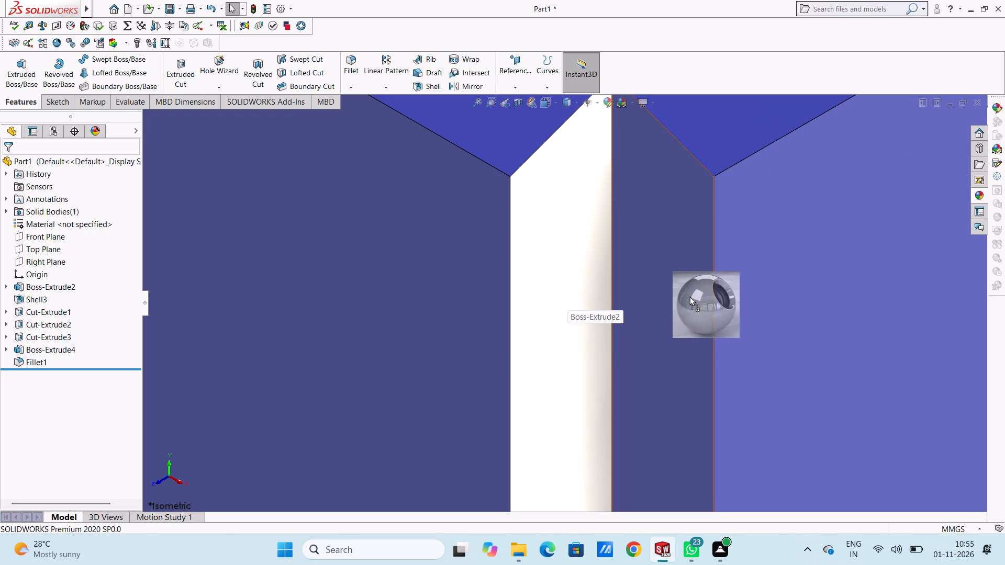
pyautogui.moveTo(689, 296); pyautogui.dragTo(651, 287)
pyautogui.click(651, 287)
# Apply chromium plate to one narrow groove face at the adjacent vertical corner of the housing.
pyautogui.scroll(6, 652, 297)
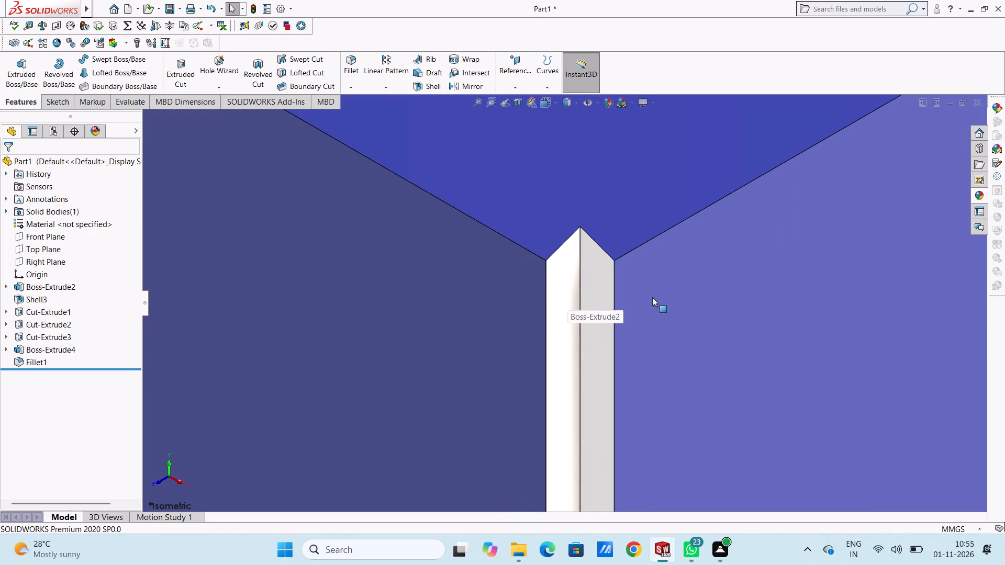
pyautogui.scroll(18, 652, 297)
pyautogui.moveTo(741, 246); pyautogui.dragTo(703, 277, button='middle')
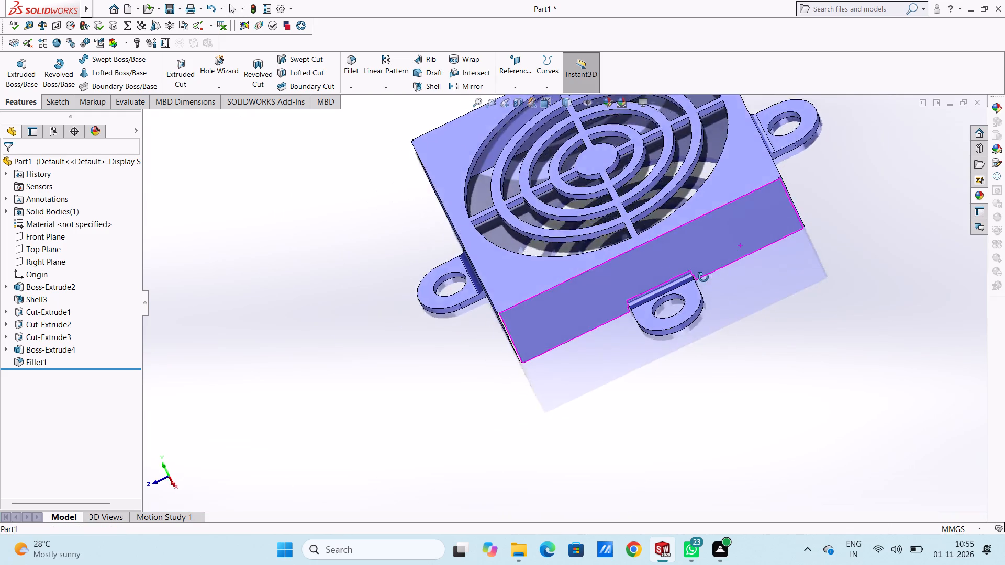
pyautogui.moveTo(703, 277); pyautogui.dragTo(699, 319, button='middle')
pyautogui.scroll(-5, 810, 193)
pyautogui.moveTo(800, 252); pyautogui.dragTo(782, 274, button='middle')
pyautogui.scroll(-4, 505, 447)
pyautogui.scroll(-6, 550, 344)
pyautogui.scroll(-5, 526, 233)
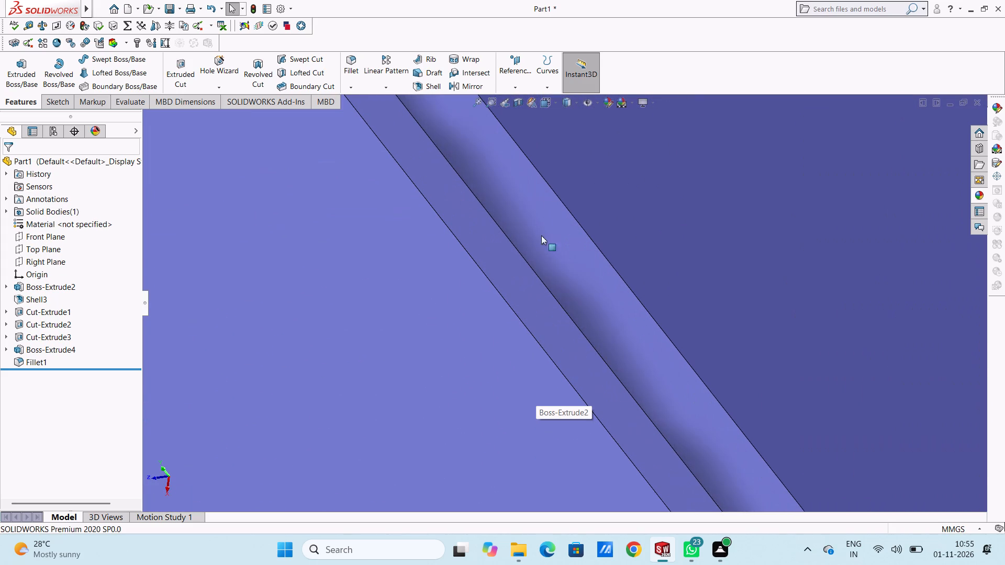
pyautogui.click(972, 193)
pyautogui.moveTo(892, 347); pyautogui.dragTo(623, 320)
pyautogui.click(623, 320)
# Apply chromium plate to the remaining narrow groove face at this second corner.
pyautogui.scroll(2, 606, 348)
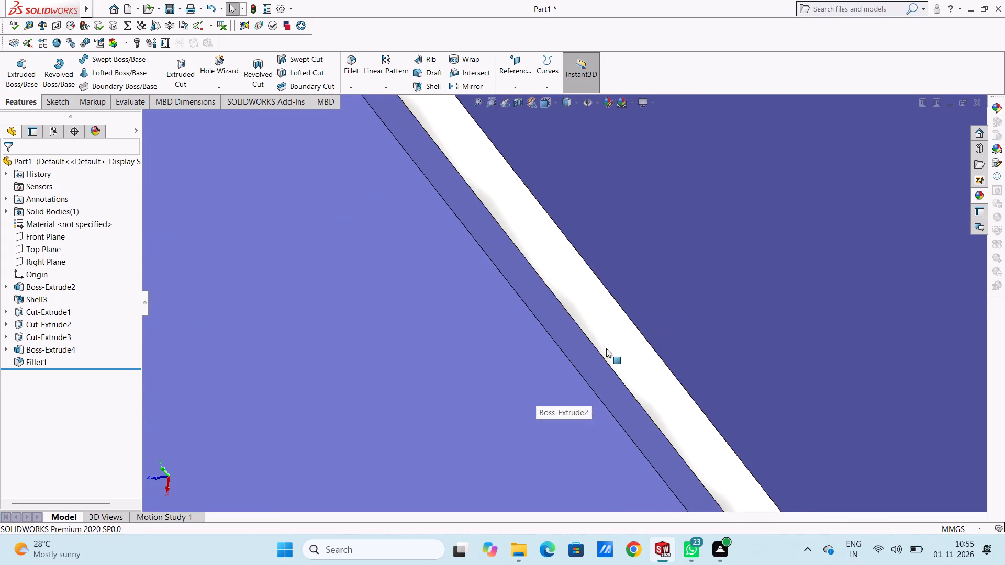
pyautogui.moveTo(602, 356); pyautogui.dragTo(593, 376, button='middle')
pyautogui.scroll(-2, 590, 377)
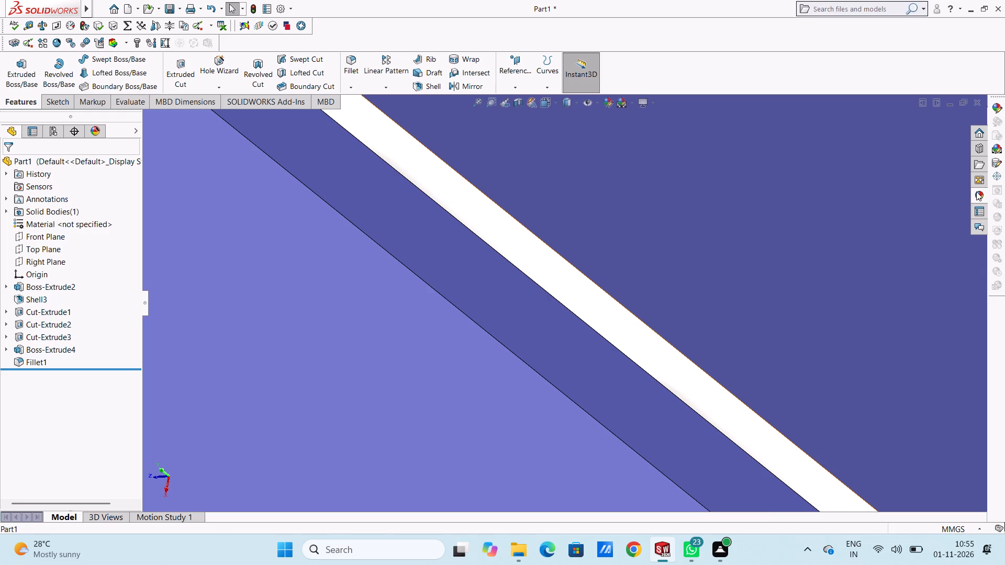
pyautogui.click(976, 191)
pyautogui.moveTo(901, 345); pyautogui.dragTo(647, 395)
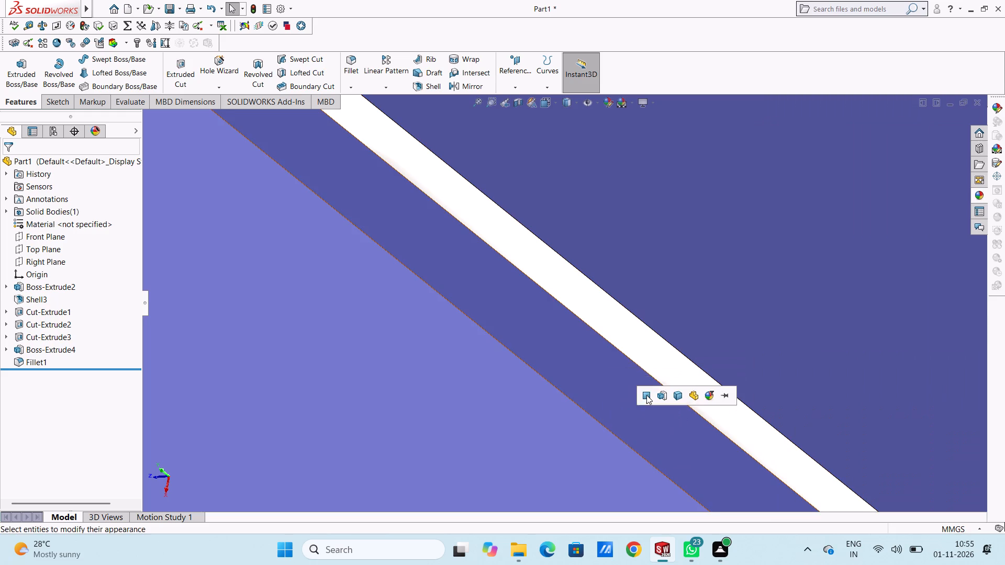
pyautogui.click(646, 395)
# Apply the chromium plate appearance to only one of the two narrow groove faces at the third vertical corner of the housing.
pyautogui.scroll(5, 759, 296)
pyautogui.scroll(11, 693, 286)
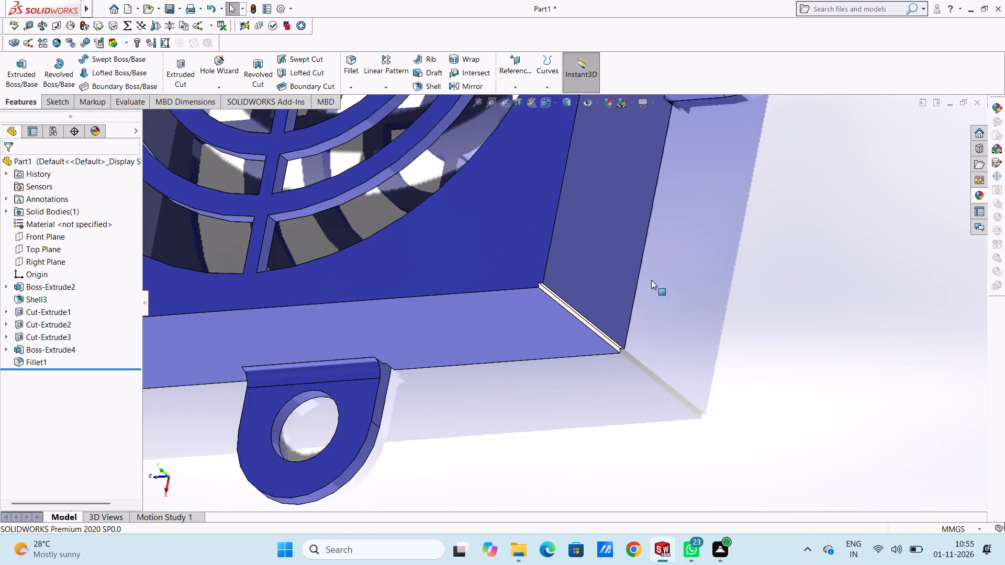
pyautogui.scroll(5, 651, 280)
pyautogui.moveTo(611, 324); pyautogui.dragTo(773, 332, button='middle')
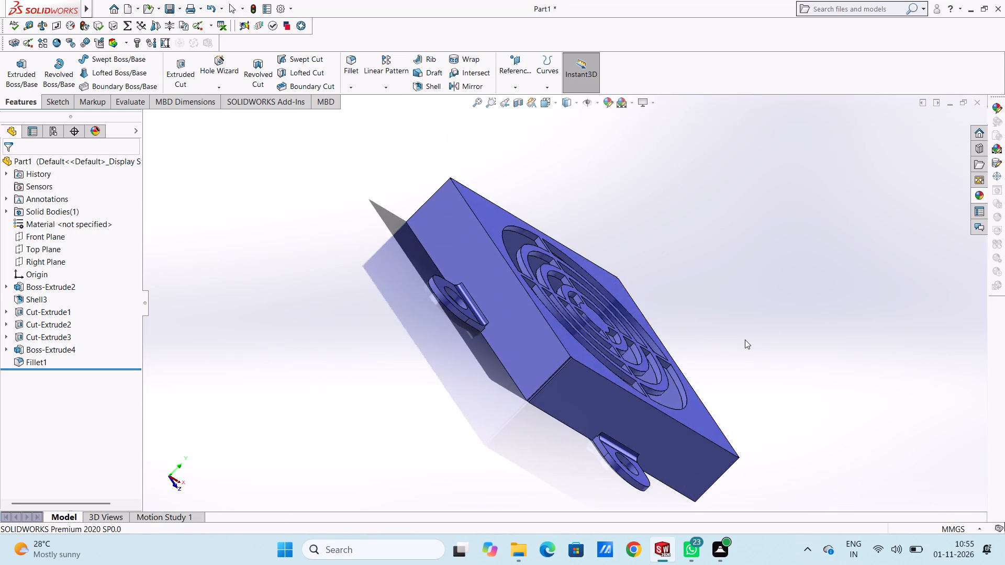
pyautogui.scroll(5, 615, 397)
pyautogui.moveTo(595, 335); pyautogui.dragTo(578, 385, button='middle')
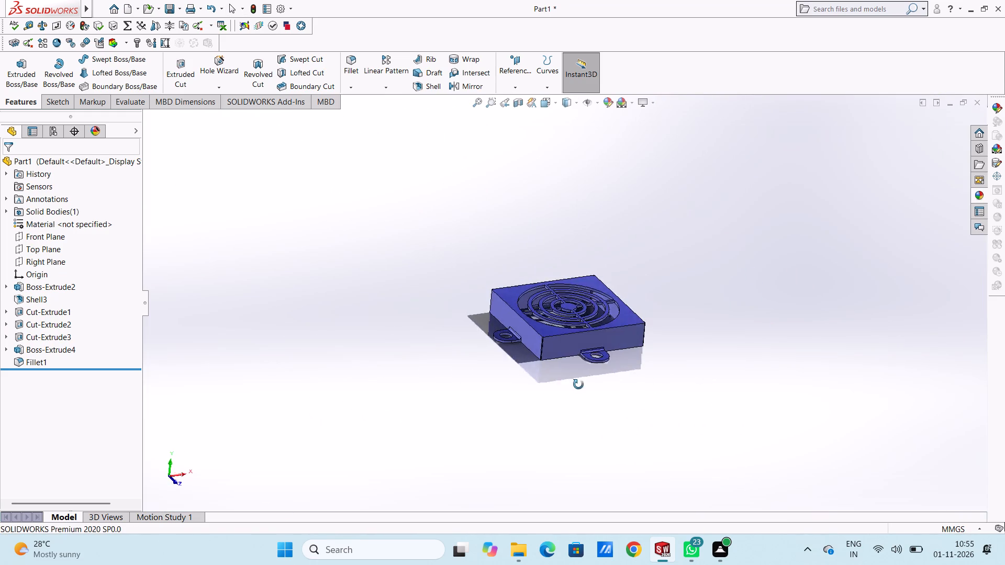
pyautogui.moveTo(578, 385); pyautogui.dragTo(575, 397, button='middle')
pyautogui.scroll(-6, 582, 344)
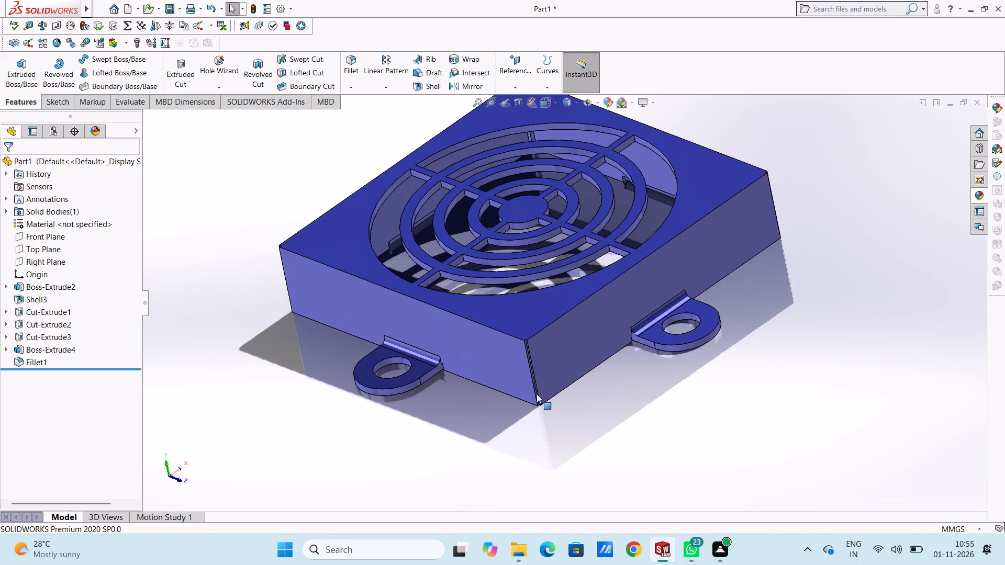
pyautogui.scroll(-1, 536, 394)
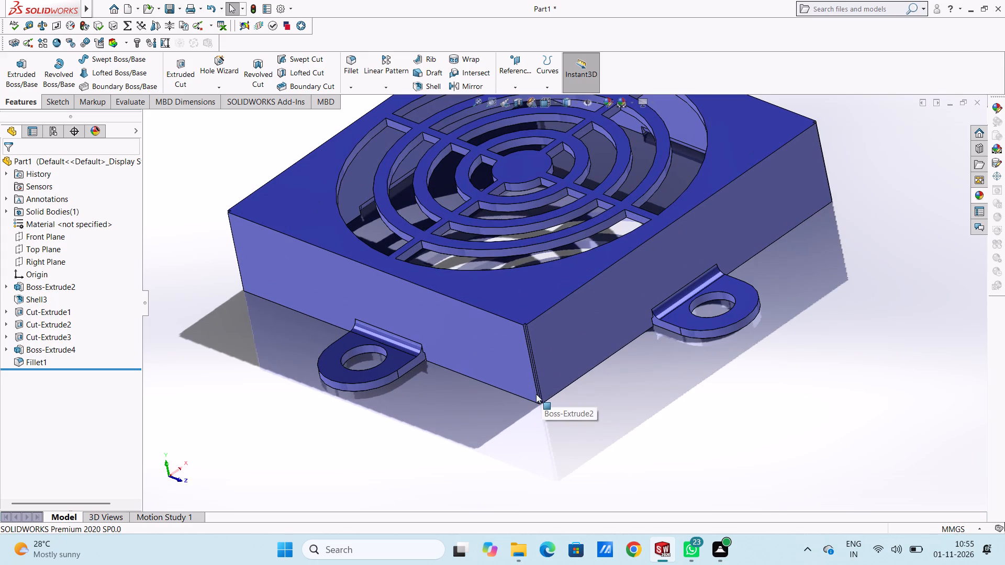
pyautogui.scroll(-4, 508, 324)
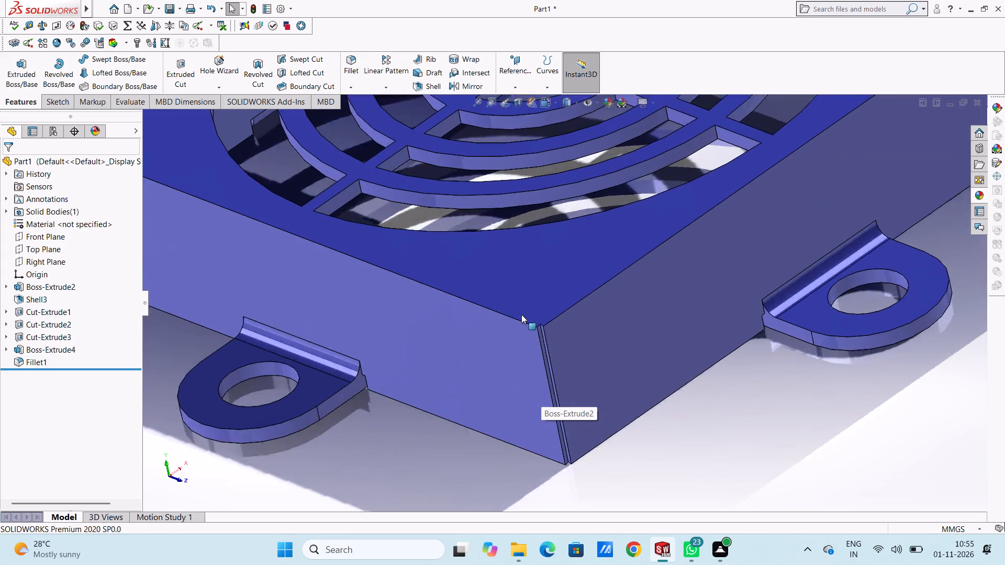
pyautogui.scroll(-3, 521, 314)
pyautogui.scroll(-6, 606, 418)
pyautogui.click(982, 190)
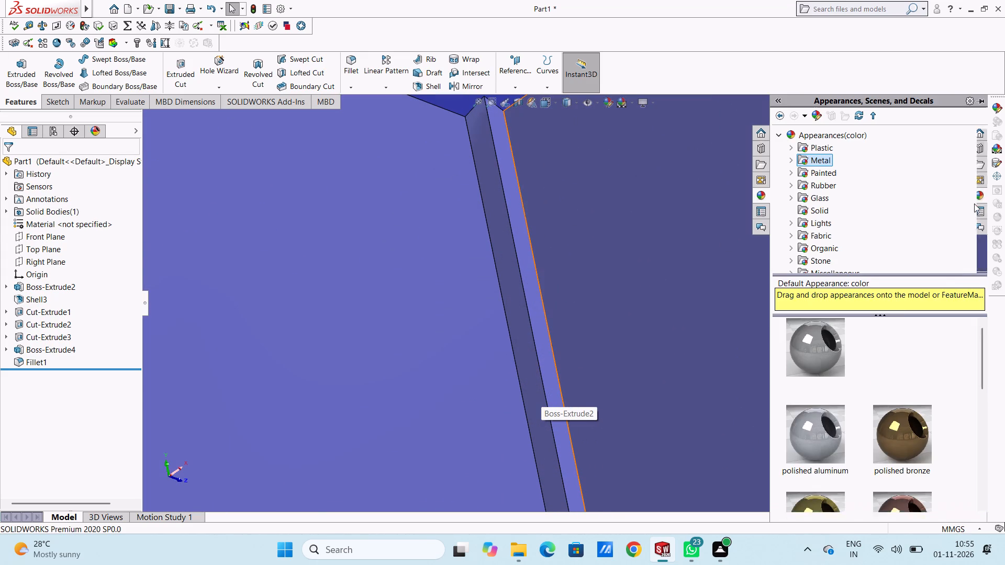
pyautogui.moveTo(894, 344); pyautogui.dragTo(505, 285)
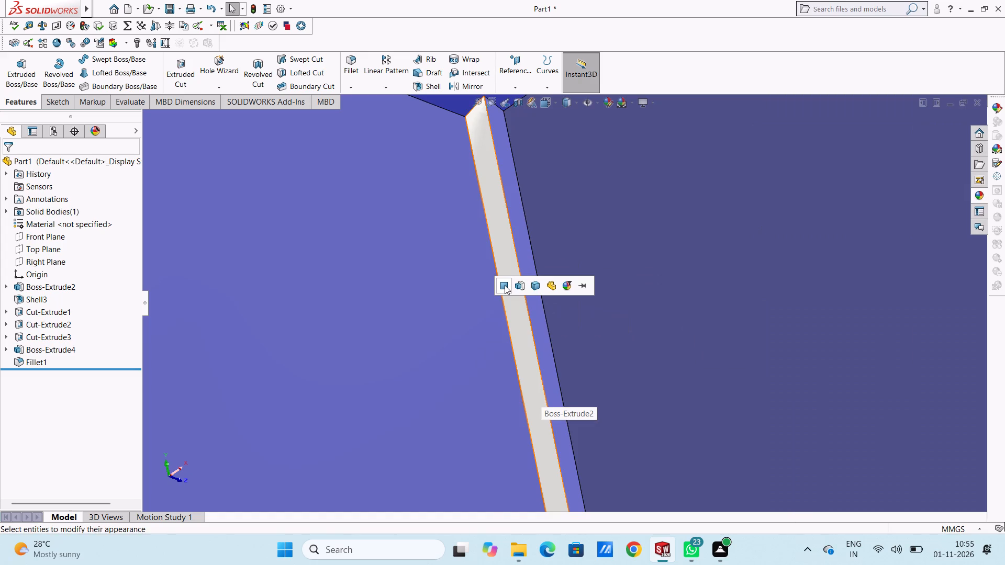
pyautogui.click(505, 285)
# Apply chromium plate to the other narrow groove face at the third corner.
pyautogui.scroll(-7, 500, 239)
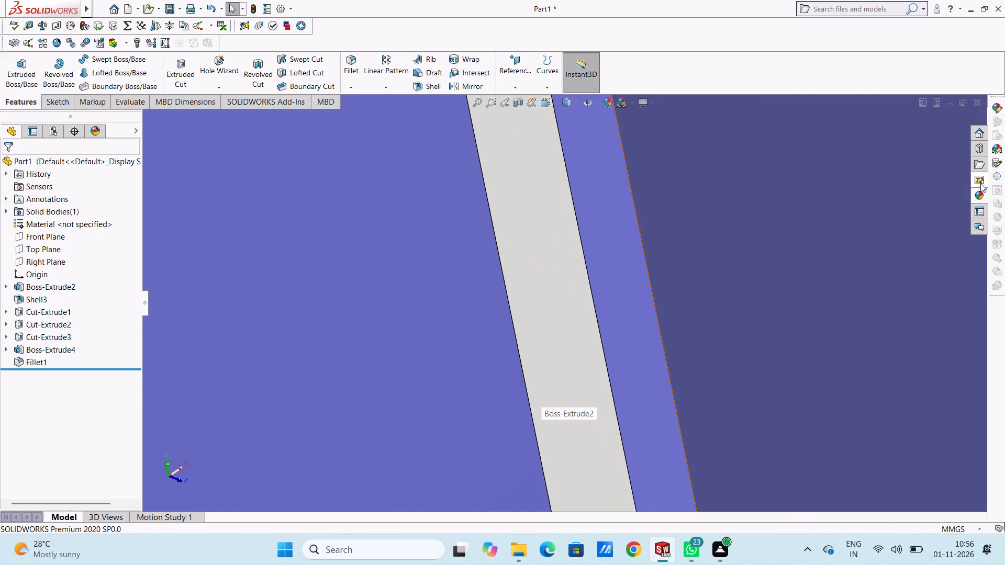
pyautogui.click(978, 196)
pyautogui.moveTo(897, 342); pyautogui.dragTo(628, 302)
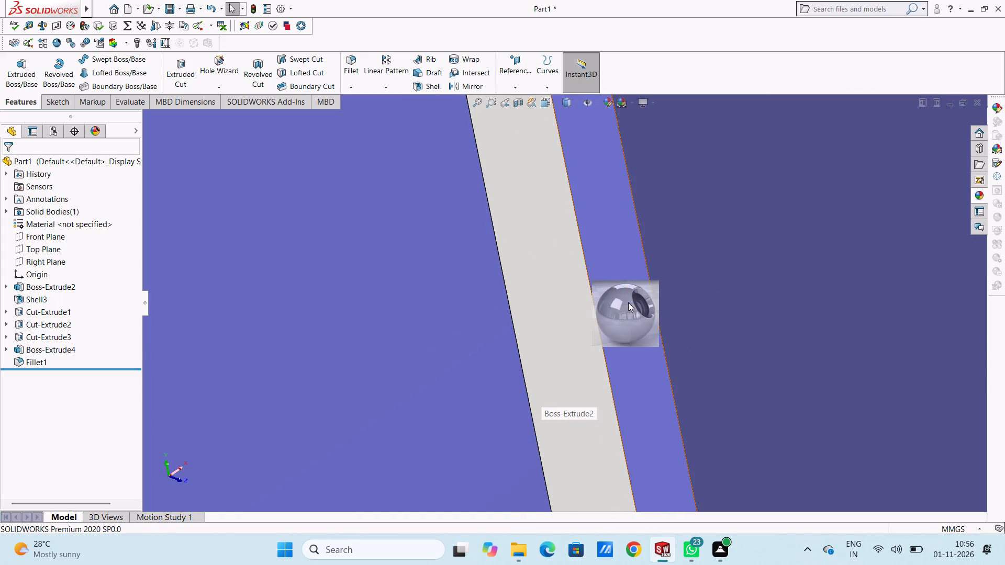
pyautogui.moveTo(628, 302); pyautogui.dragTo(629, 302)
pyautogui.click(628, 302)
# Apply chromium plate to only one narrow groove face at the last uncoated vertical corner of the housing.
pyautogui.scroll(17, 628, 300)
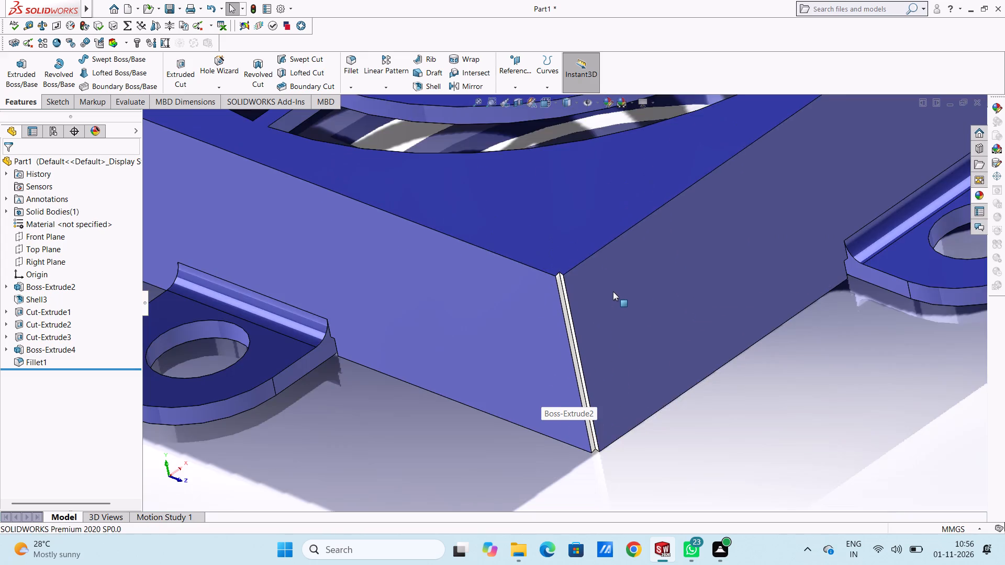
pyautogui.scroll(6, 613, 291)
pyautogui.moveTo(611, 356); pyautogui.dragTo(745, 285, button='middle')
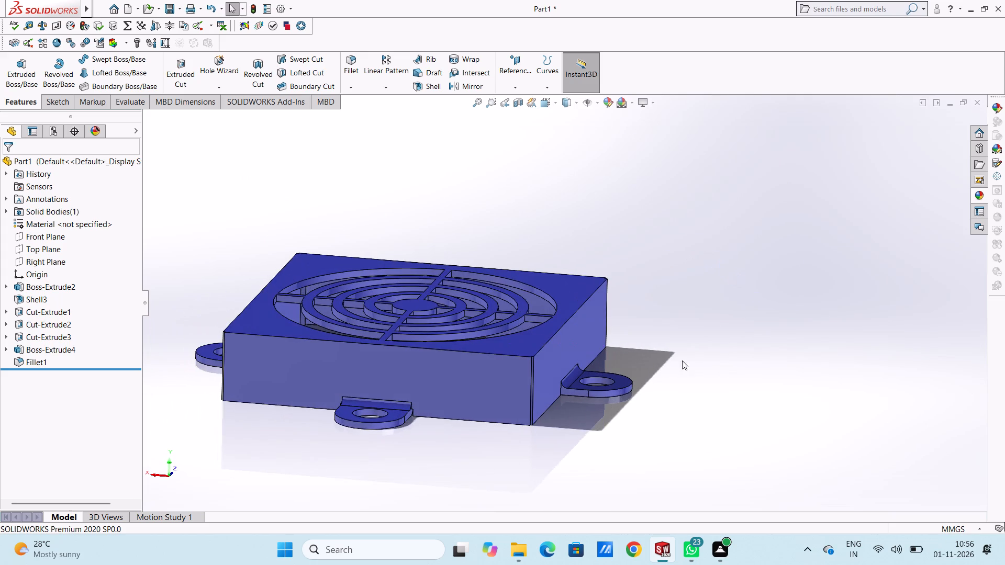
pyautogui.scroll(-4, 597, 389)
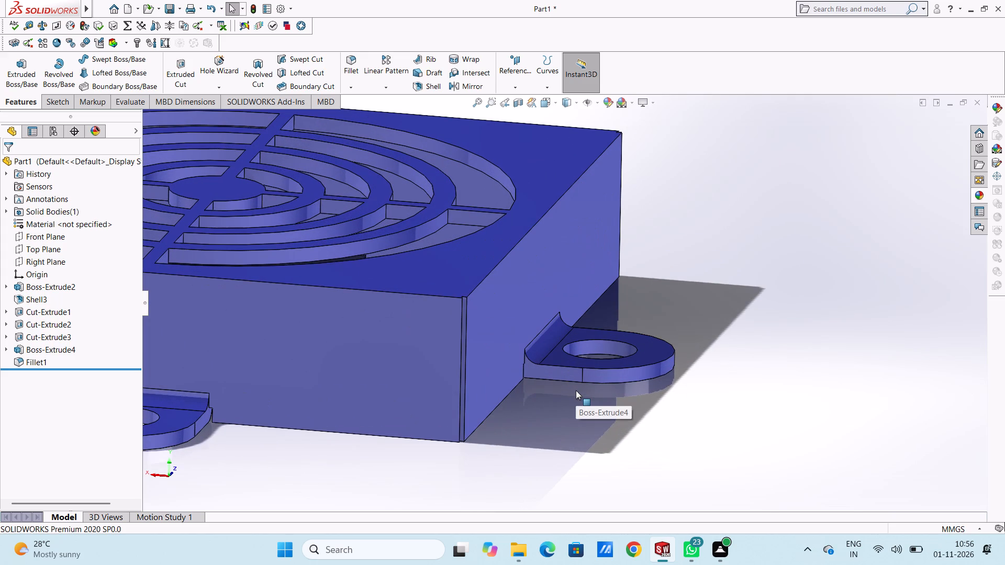
pyautogui.scroll(3, 473, 358)
pyautogui.moveTo(503, 331); pyautogui.dragTo(555, 285, button='middle')
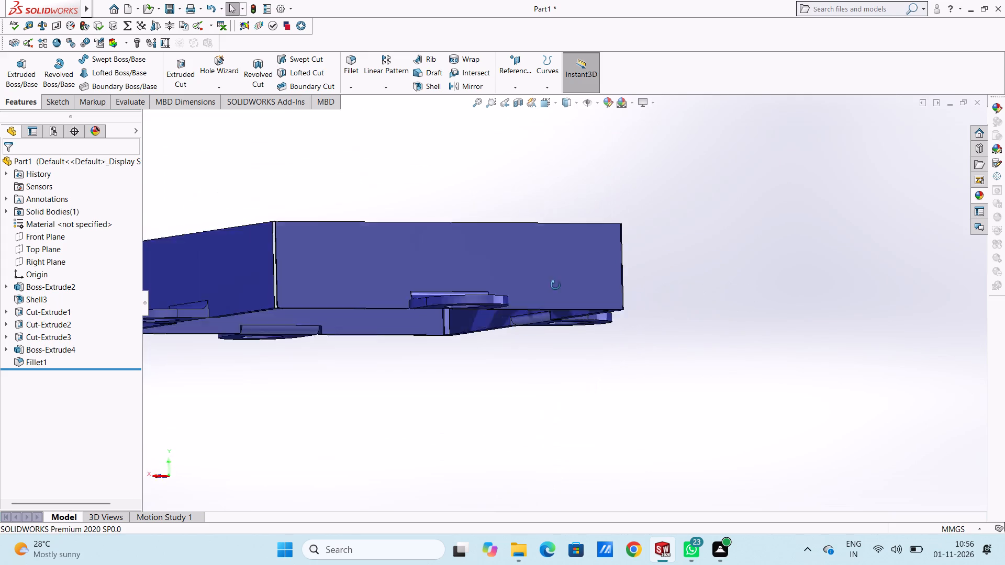
pyautogui.moveTo(555, 285); pyautogui.dragTo(492, 433, button='middle')
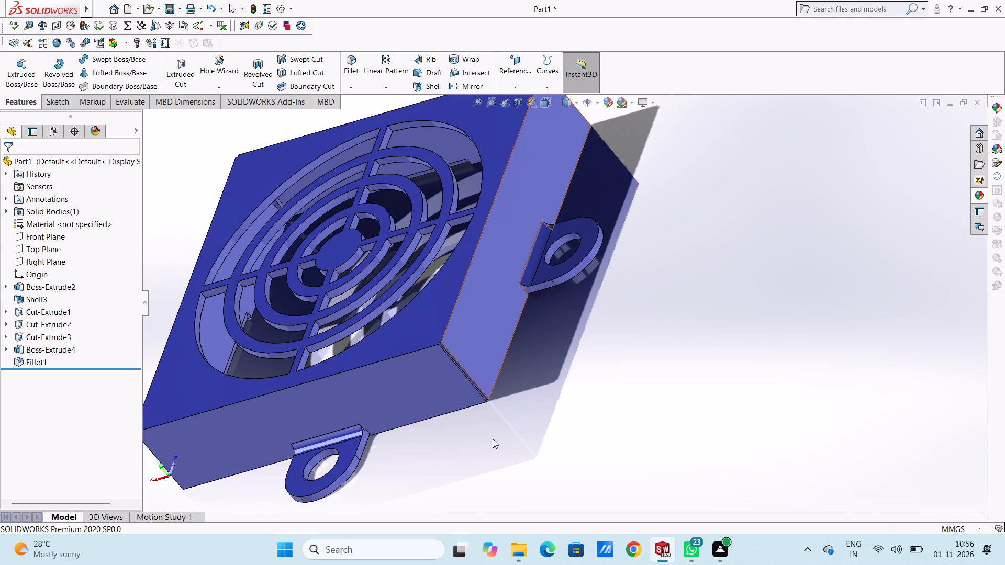
pyautogui.scroll(-3, 478, 409)
pyautogui.moveTo(493, 310); pyautogui.dragTo(461, 307, button='middle')
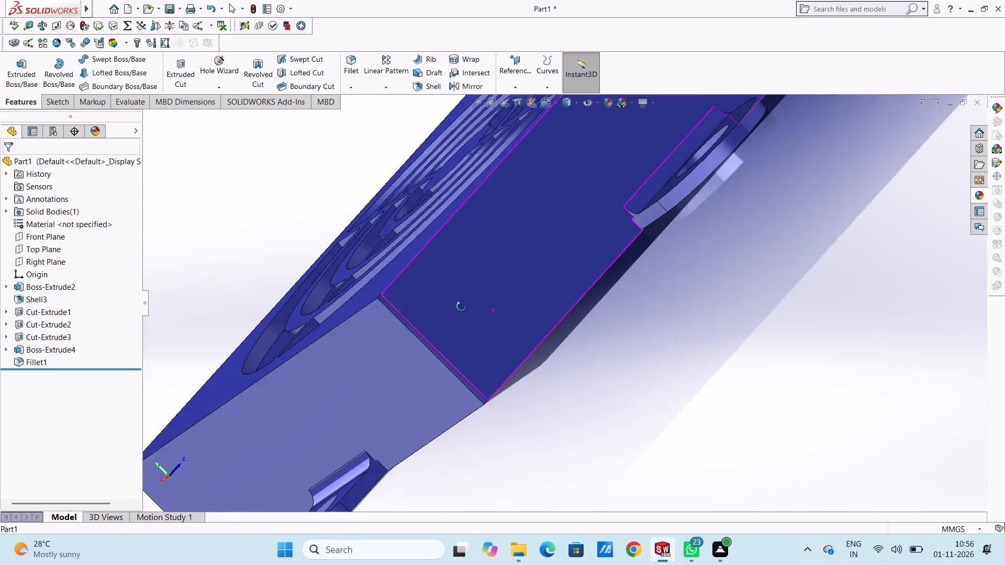
pyautogui.moveTo(461, 307); pyautogui.dragTo(518, 344, button='middle')
pyautogui.scroll(-6, 511, 351)
pyautogui.scroll(-5, 435, 338)
pyautogui.moveTo(426, 336); pyautogui.dragTo(419, 337, button='middle')
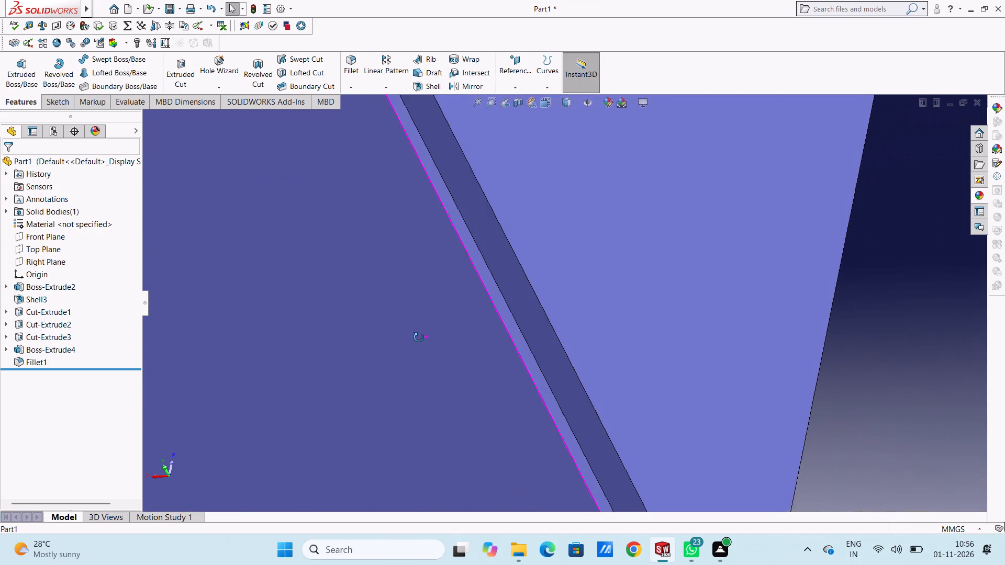
pyautogui.moveTo(419, 337); pyautogui.dragTo(421, 339, button='middle')
pyautogui.click(974, 193)
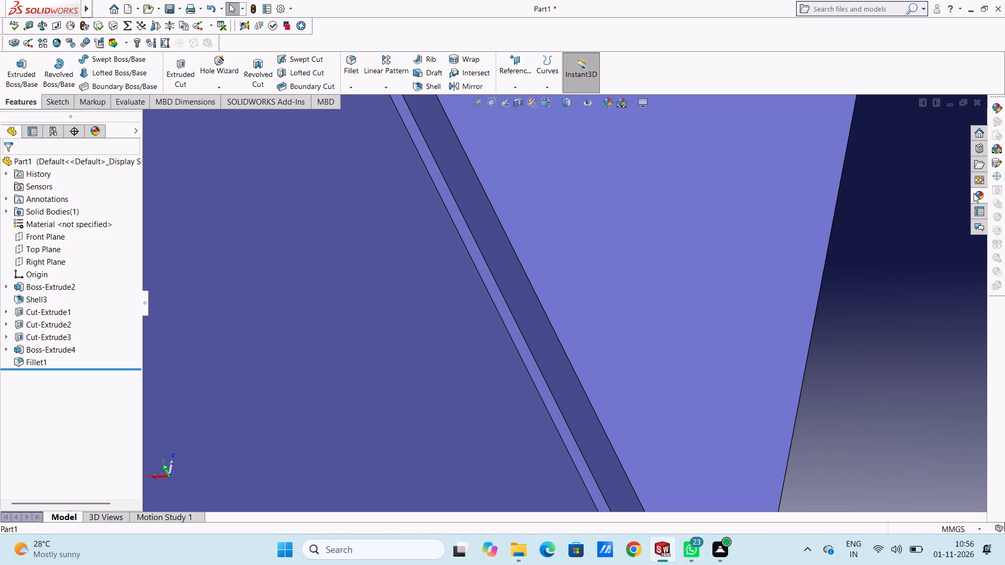
pyautogui.moveTo(890, 348); pyautogui.dragTo(504, 291)
pyautogui.click(504, 292)
# Apply chromium plate to the remaining narrow groove face at this fourth corner.
pyautogui.moveTo(550, 241); pyautogui.dragTo(541, 260, button='middle')
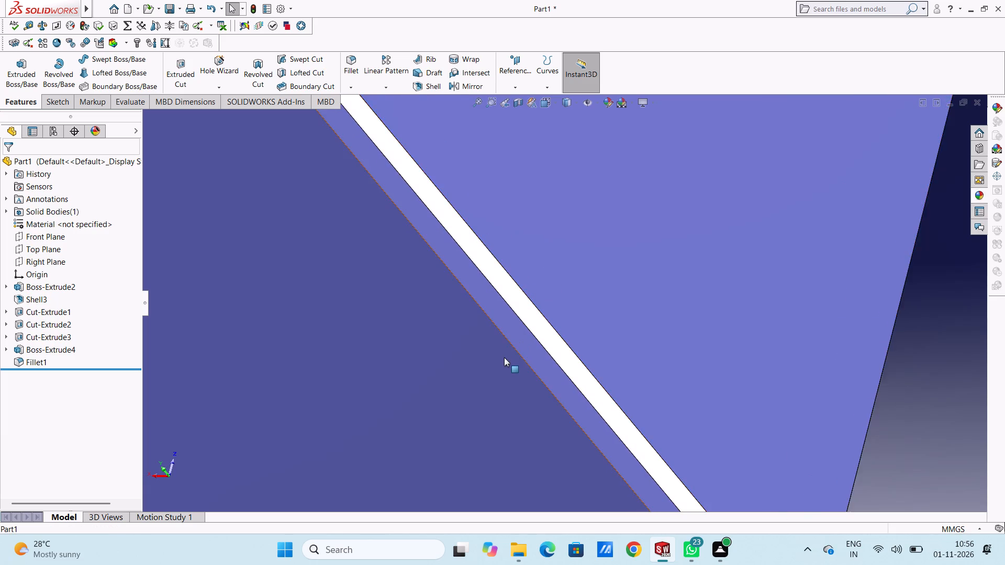
pyautogui.scroll(-4, 504, 354)
pyautogui.click(974, 196)
pyautogui.moveTo(899, 335); pyautogui.dragTo(895, 336)
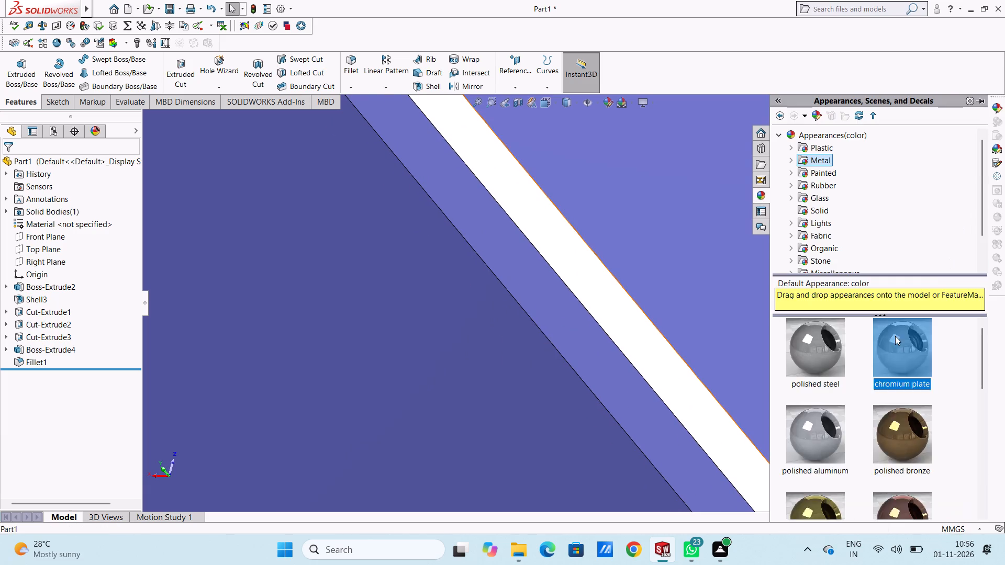
pyautogui.moveTo(895, 336); pyautogui.dragTo(591, 338)
pyautogui.click(591, 338)
# In isometric view, fillet the four outer edges of the housing's top face with a 2 mm symmetric radius.
pyautogui.scroll(6, 733, 306)
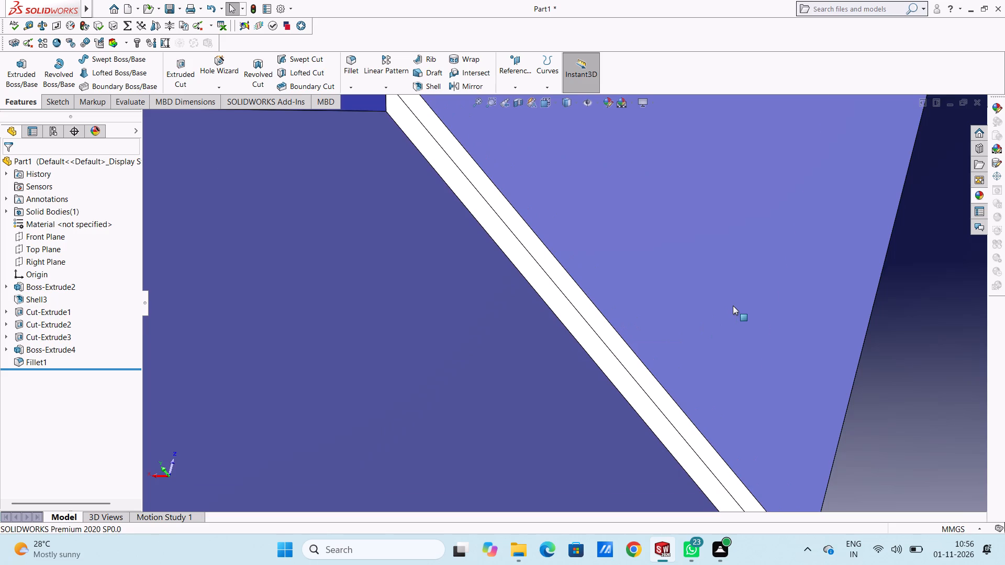
pyautogui.scroll(18, 733, 306)
pyautogui.moveTo(699, 284); pyautogui.dragTo(702, 179, button='middle')
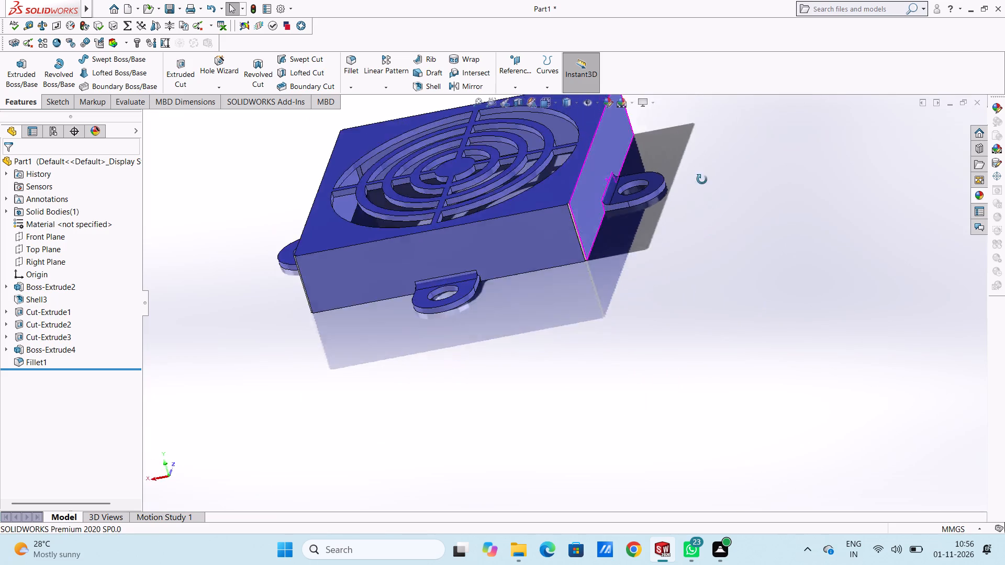
pyautogui.moveTo(702, 179); pyautogui.dragTo(674, 314, button='middle')
pyautogui.press('Escape')
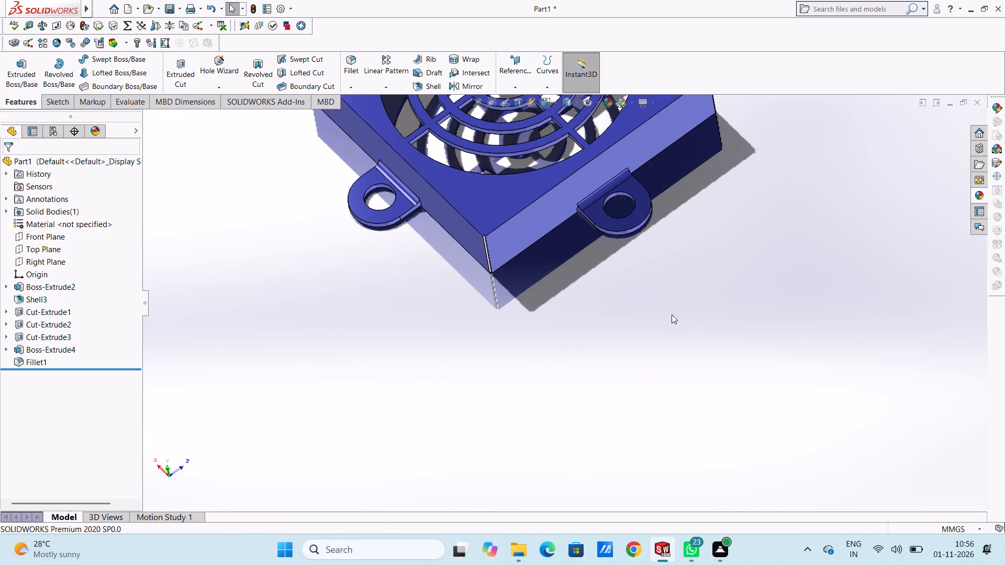
pyautogui.hotkey('ctrl', '7')
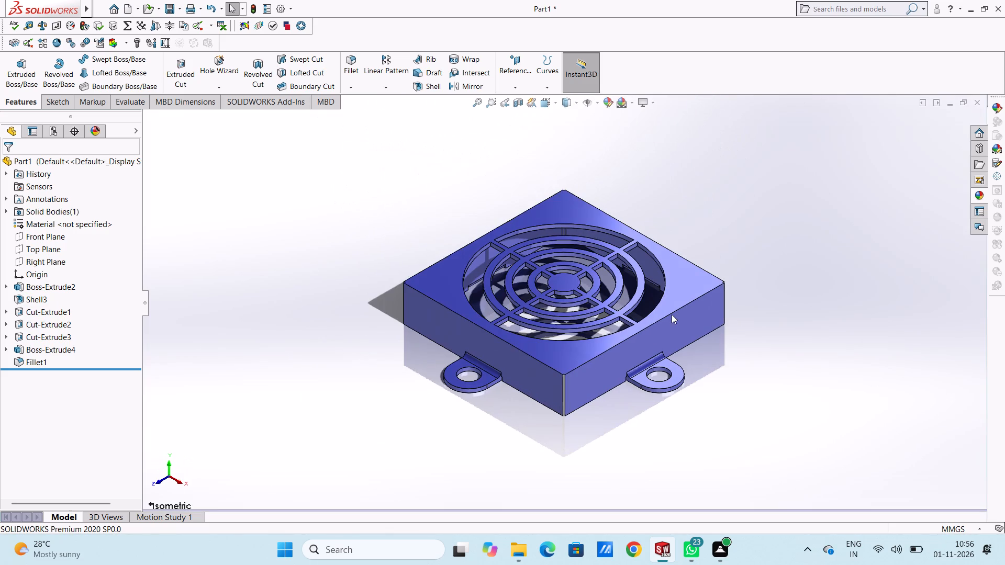
pyautogui.scroll(-3, 582, 371)
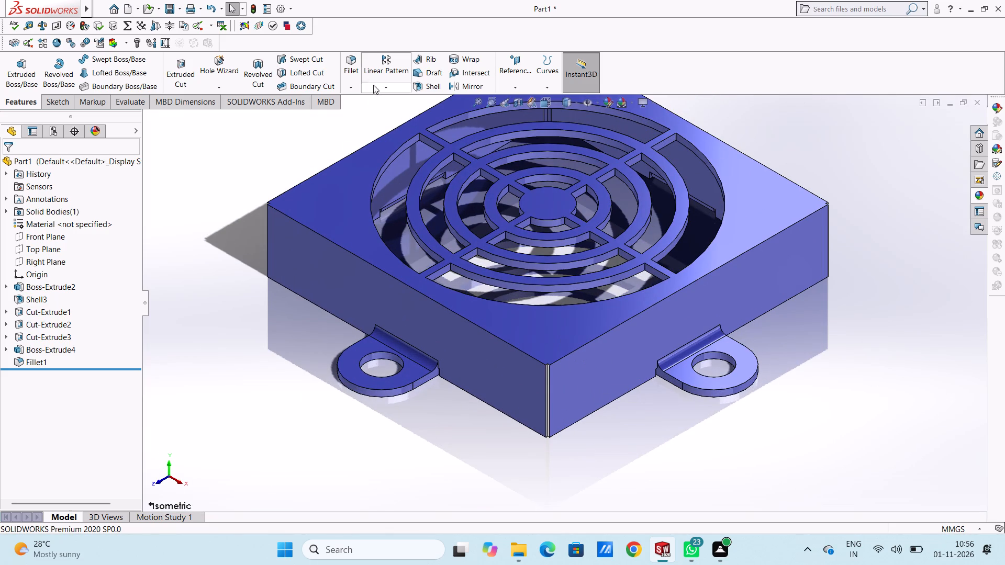
pyautogui.click(352, 55)
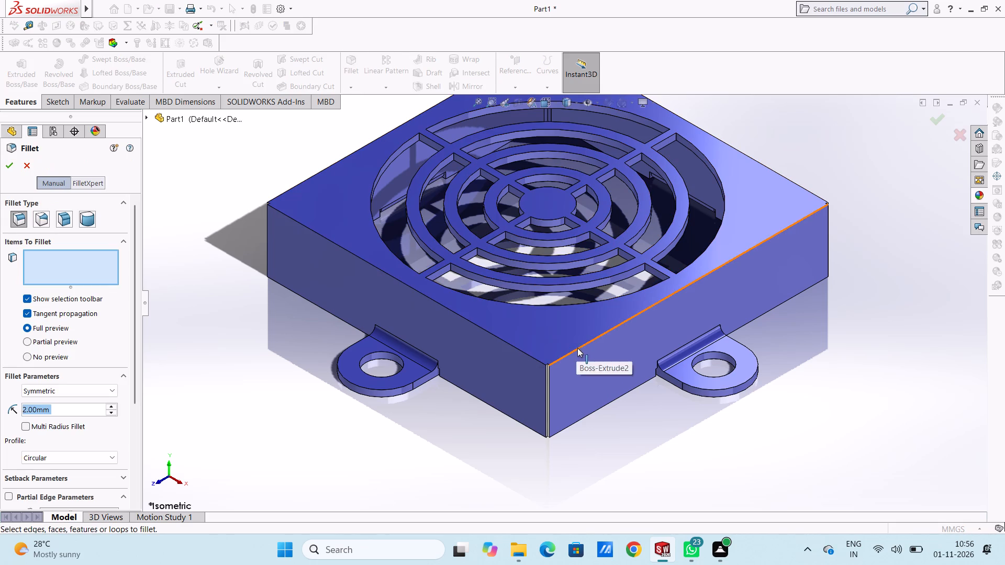
pyautogui.click(578, 348)
pyautogui.click(510, 345)
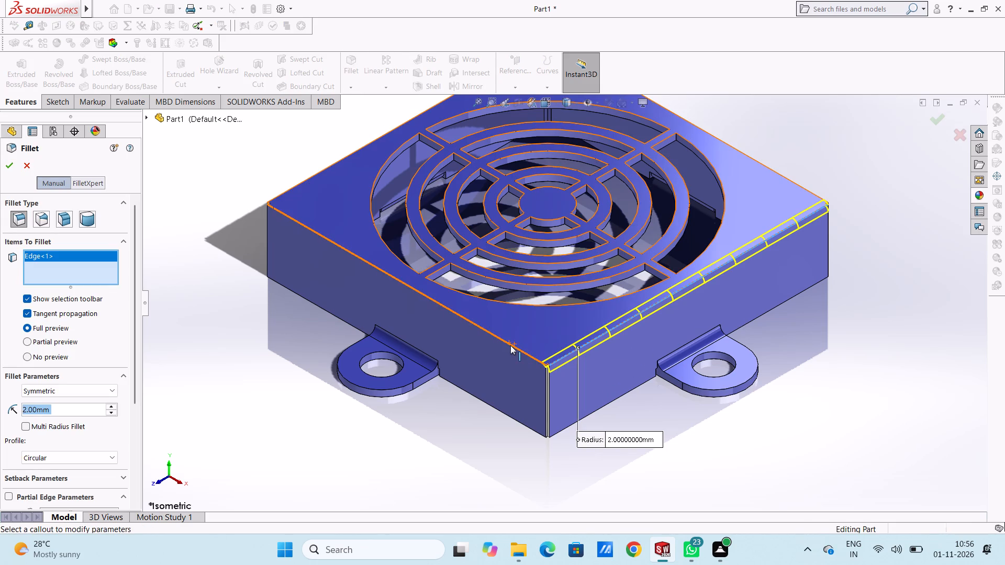
pyautogui.click(766, 166)
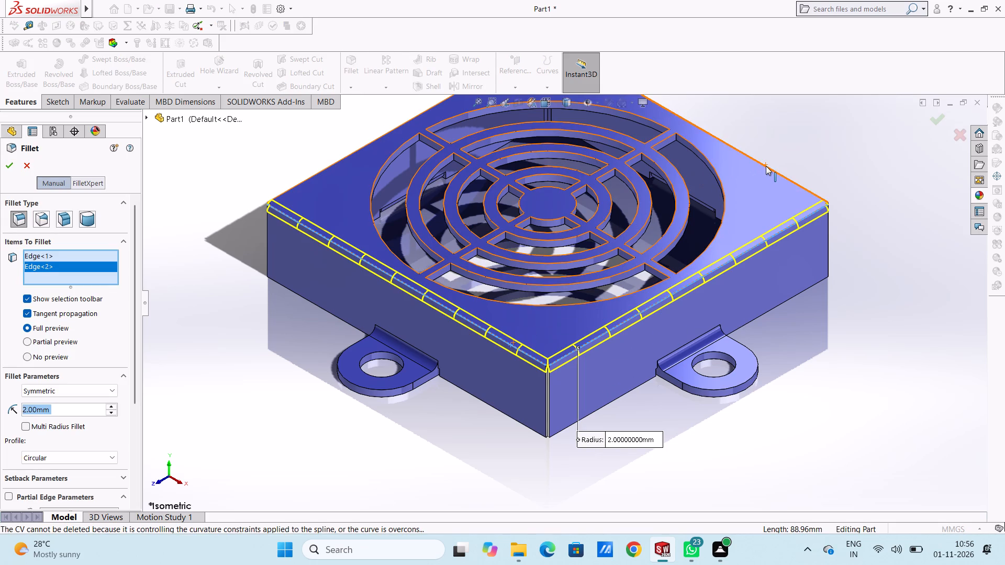
pyautogui.click(340, 159)
pyautogui.click(12, 162)
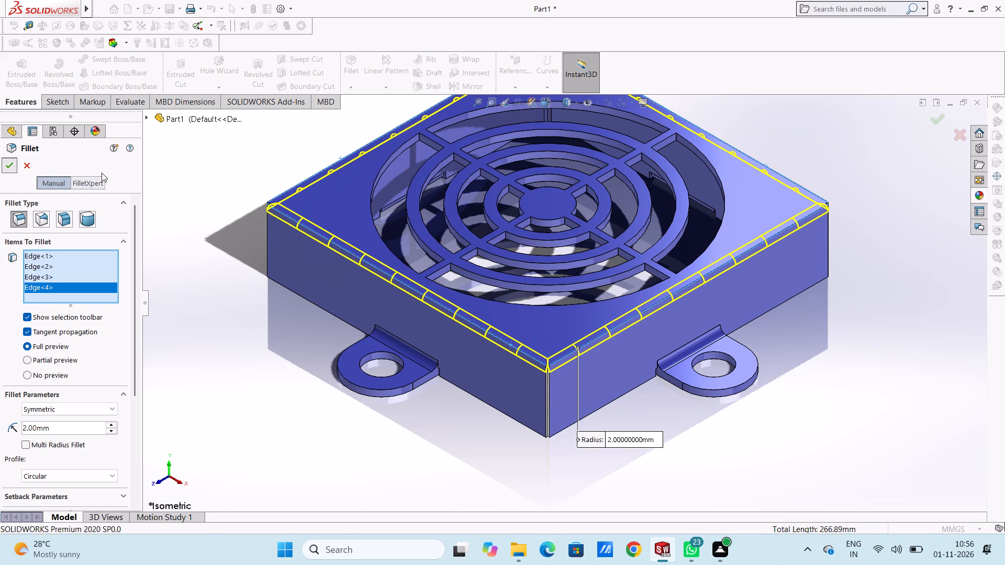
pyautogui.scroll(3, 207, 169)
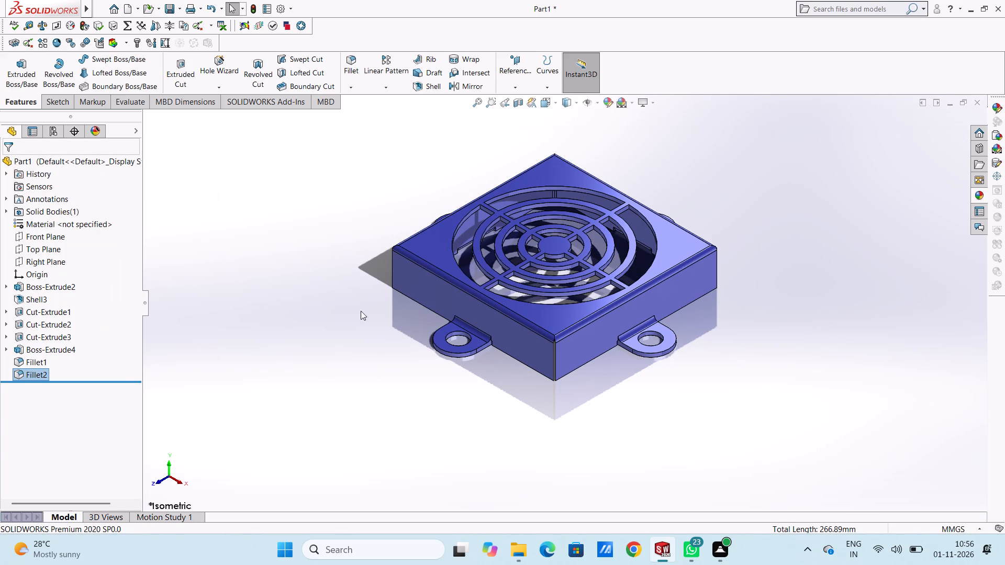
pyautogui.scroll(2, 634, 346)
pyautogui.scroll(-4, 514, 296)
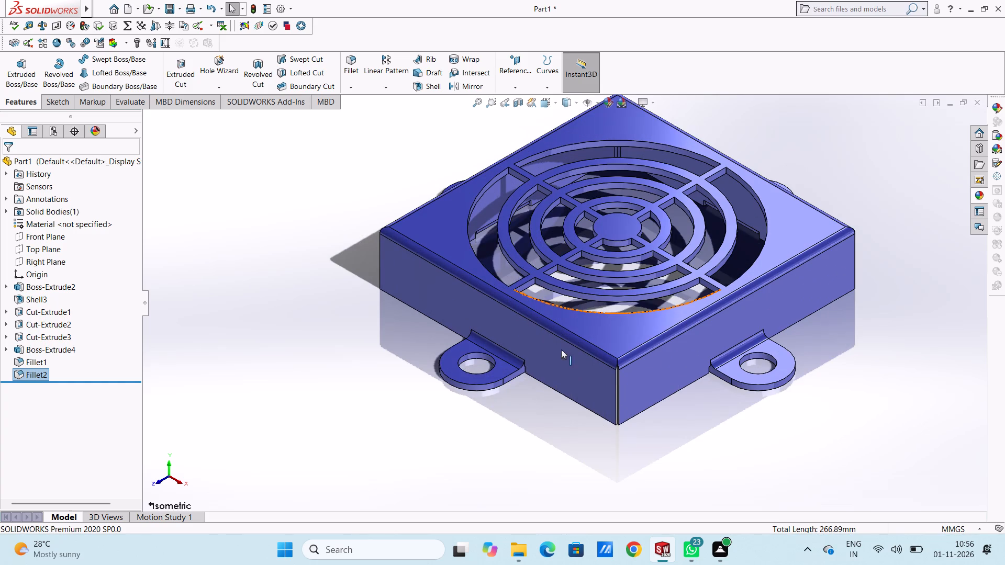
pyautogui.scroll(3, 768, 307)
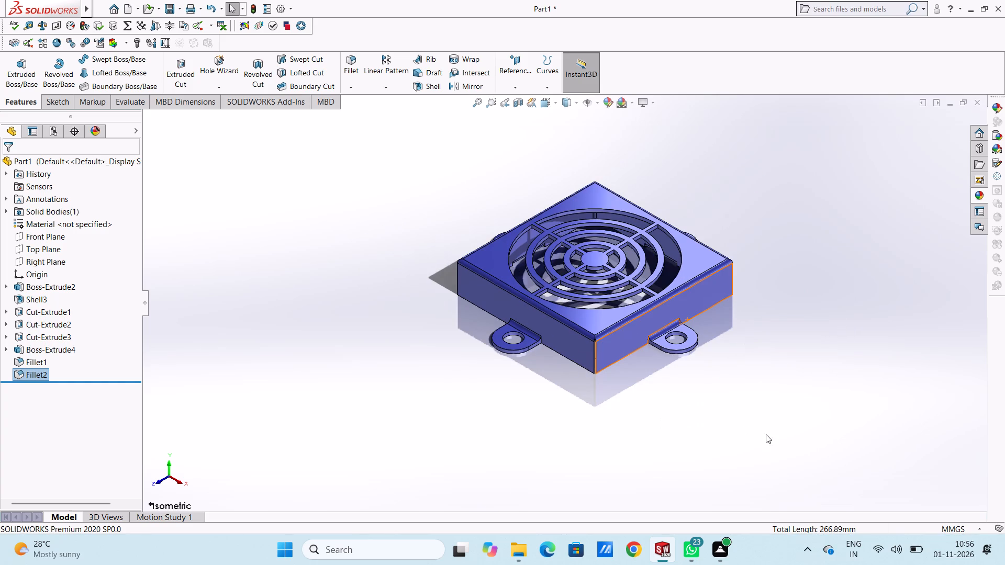
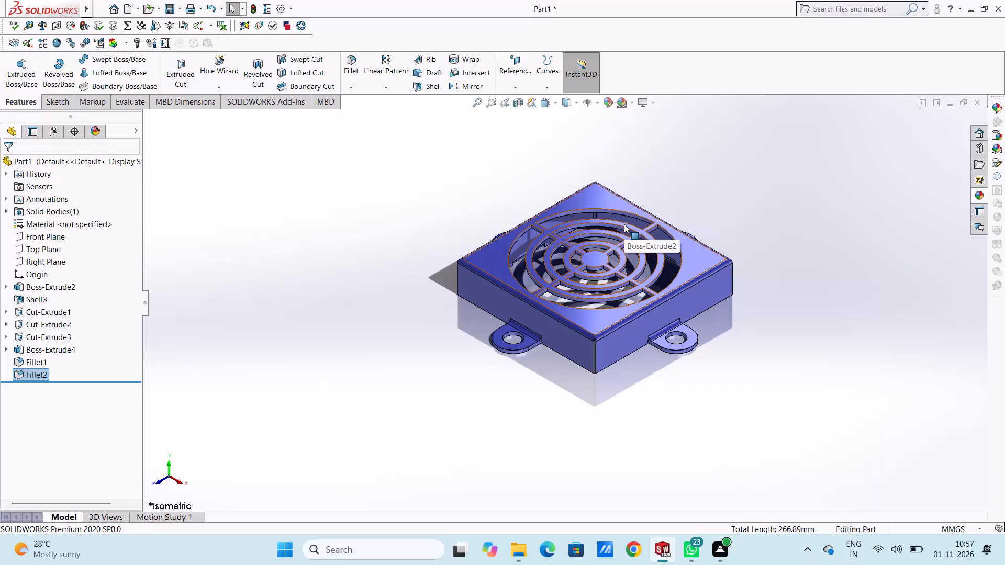
# Examine the fan guard model from above, from its underside and along its filleted edges and mounting tabs.
pyautogui.scroll(2, 576, 189)
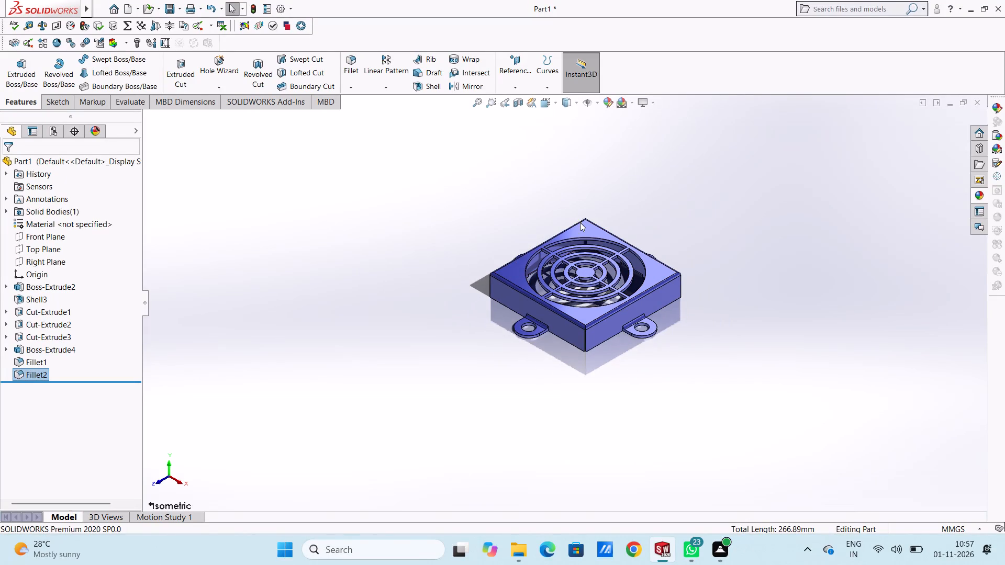
pyautogui.scroll(-3, 580, 222)
pyautogui.moveTo(627, 312); pyautogui.dragTo(585, 221, button='middle')
pyautogui.moveTo(609, 324); pyautogui.dragTo(581, 213, button='middle')
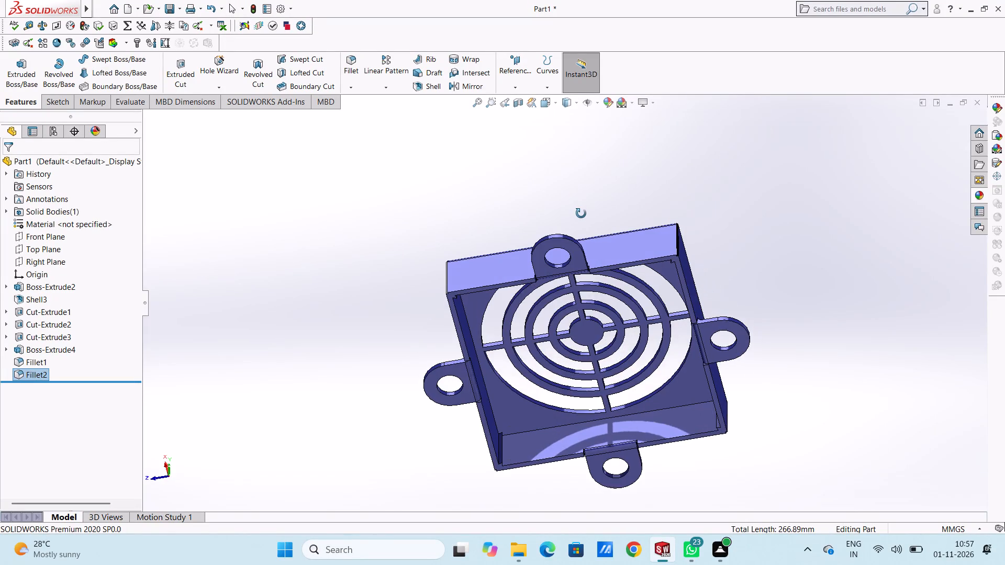
pyautogui.moveTo(581, 213); pyautogui.dragTo(691, 319, button='middle')
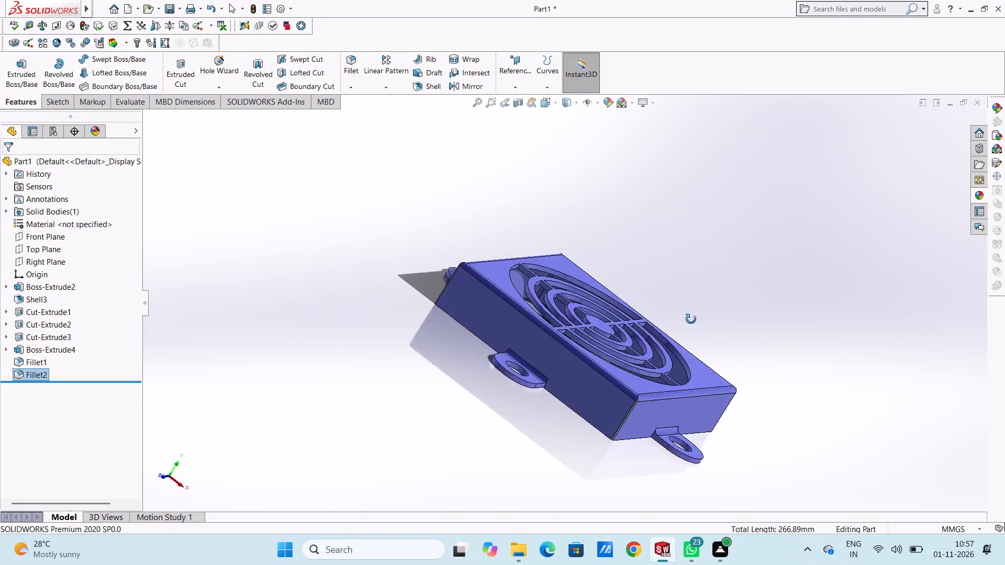
pyautogui.moveTo(691, 319); pyautogui.dragTo(658, 375, button='middle')
pyautogui.scroll(-1, 712, 363)
pyautogui.scroll(2, 584, 348)
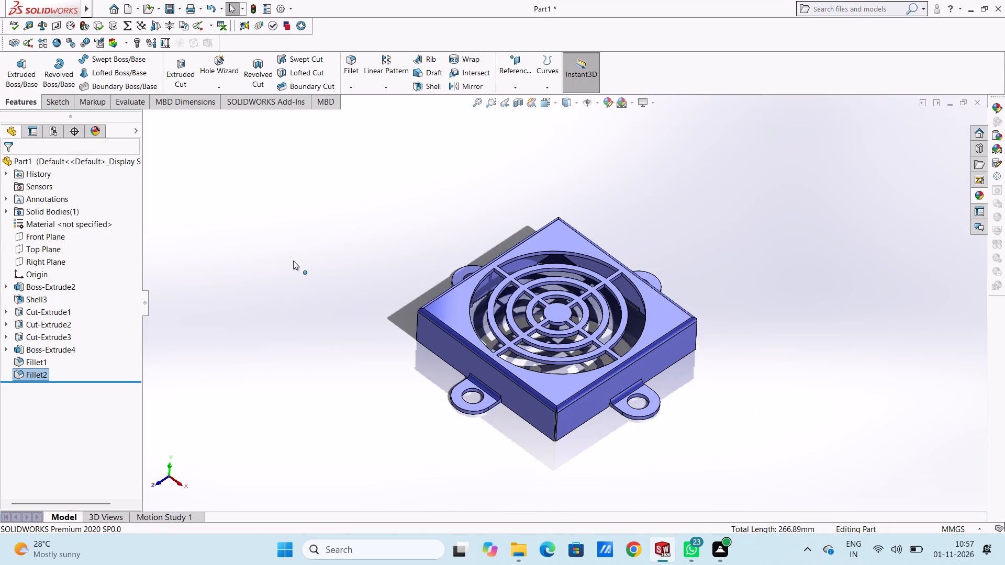
# Save the part in the Documents folder as 90mm Square Fan Guard Cover.
pyautogui.hotkey('ctrl', 's')
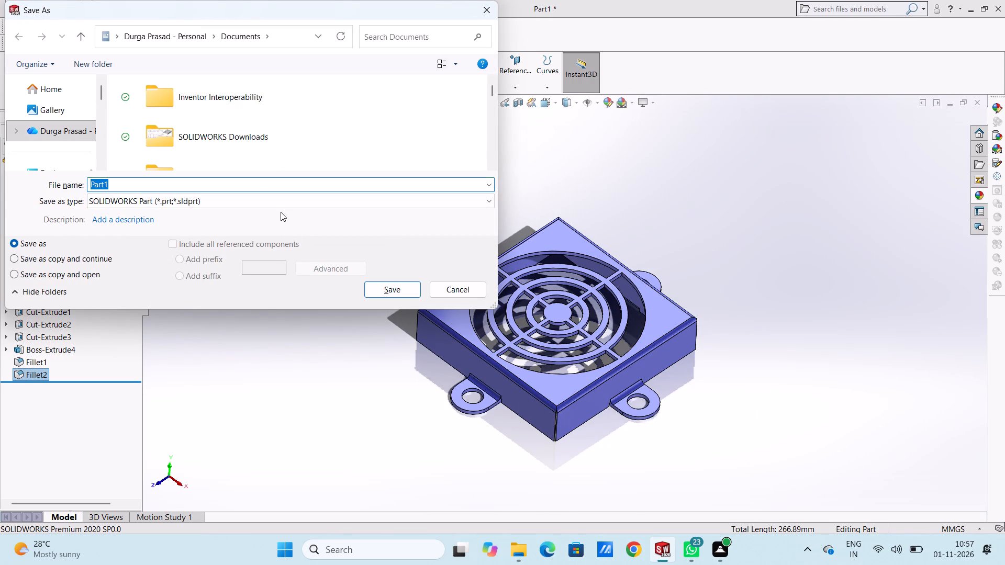
pyautogui.hotkey('ctrl', 'v')
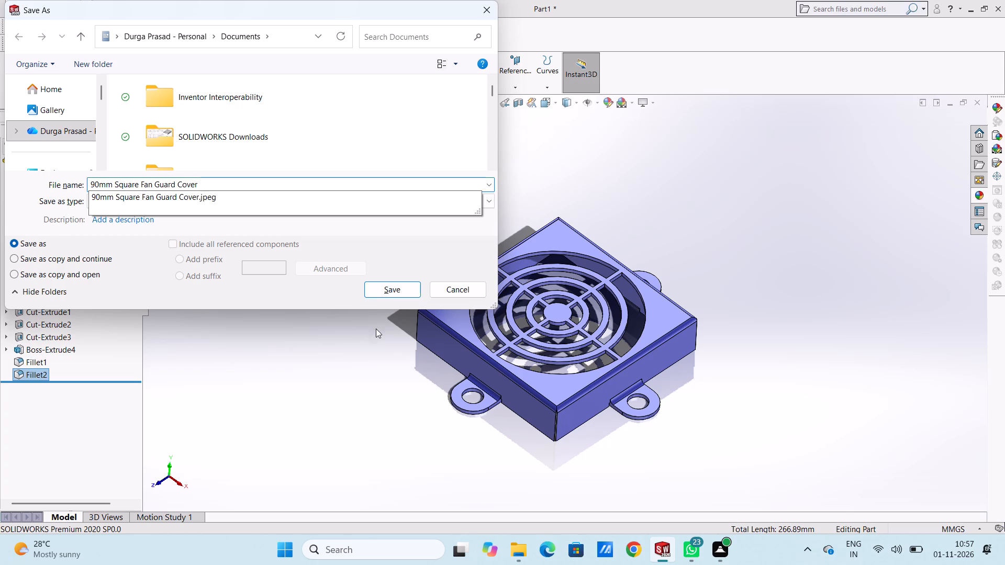
pyautogui.click(389, 287)
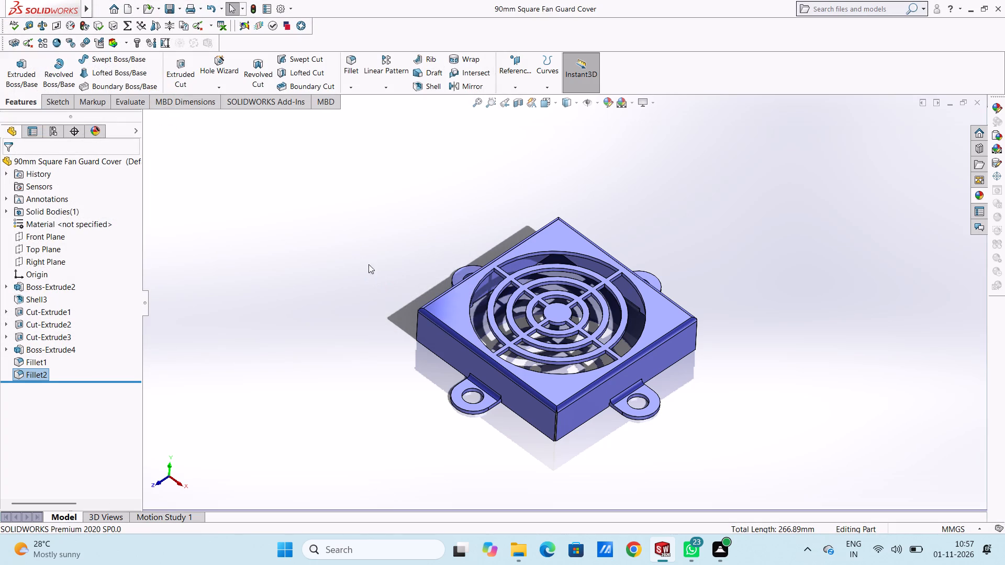
# Save a PDF version of the part in Documents under the name 90mm Square Fan Guard Cover.
pyautogui.click(178, 8)
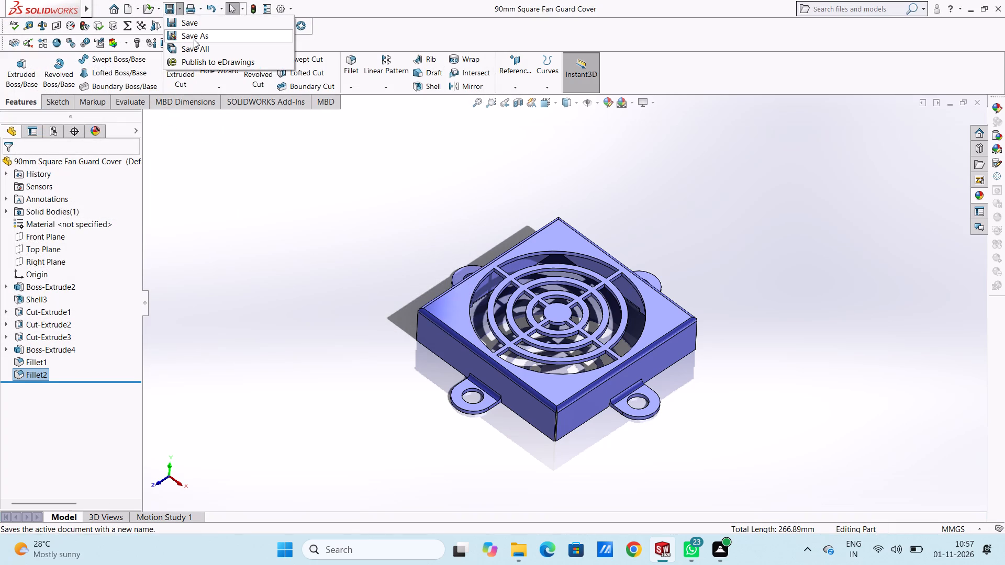
pyautogui.click(195, 36)
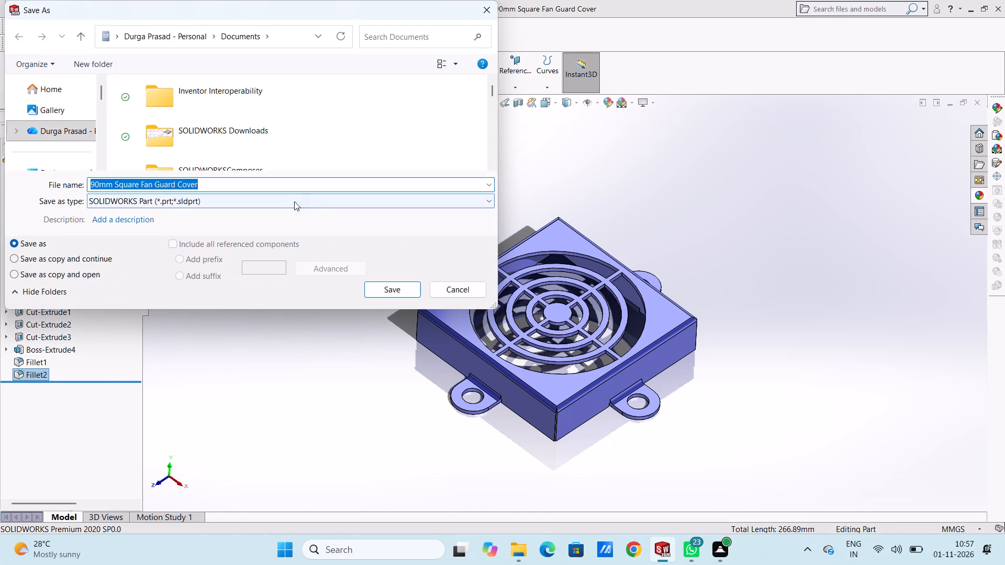
pyautogui.click(286, 201)
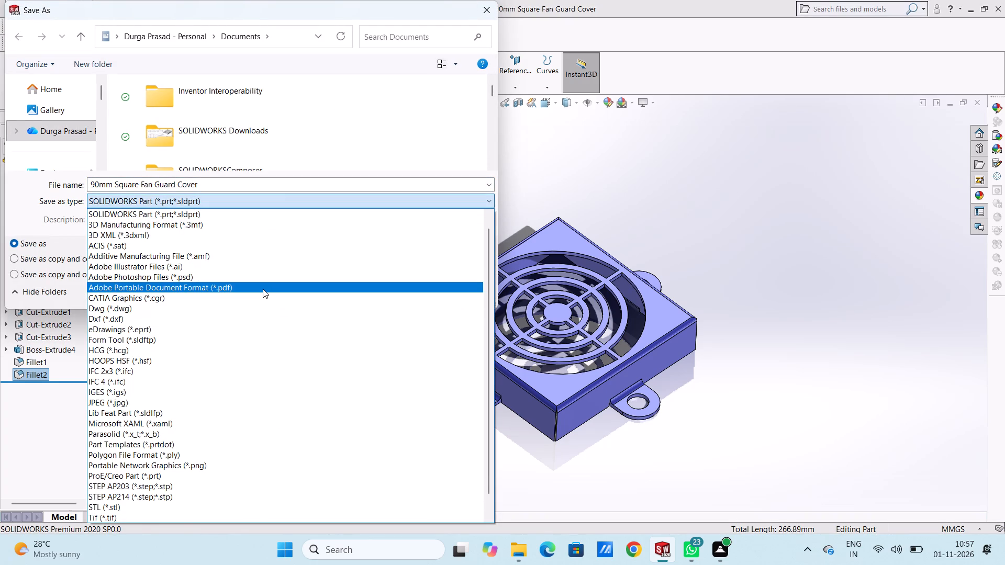
pyautogui.click(263, 289)
pyautogui.click(387, 314)
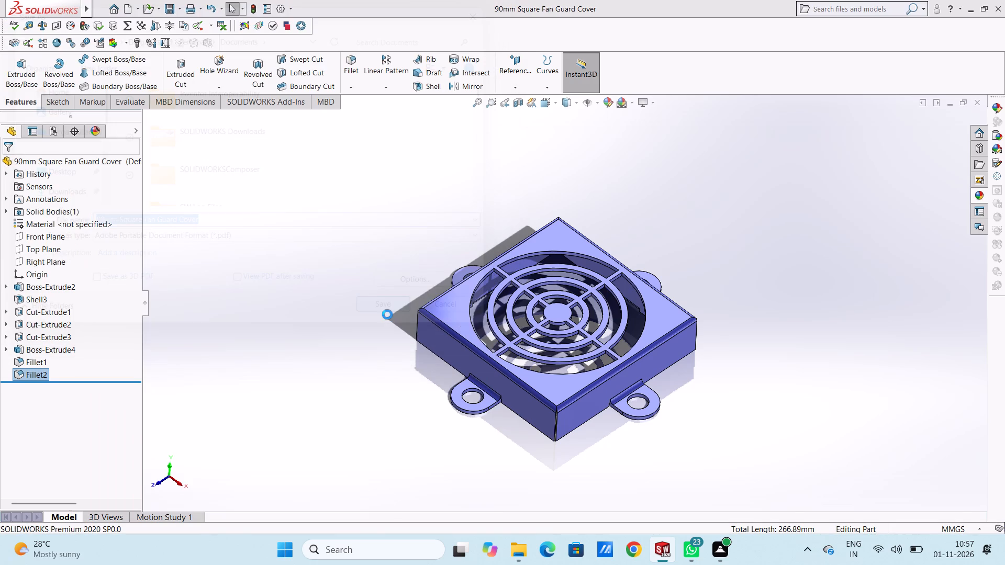